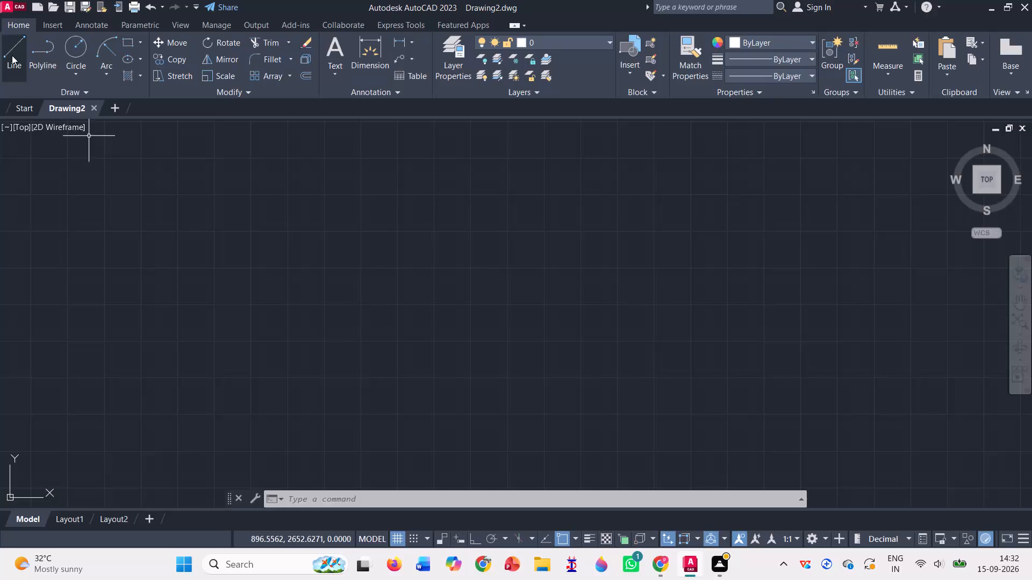
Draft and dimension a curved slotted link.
Turn on command history logging with LOGFILEON.
{"action": "left_click", "coordinate": [12, 55]}
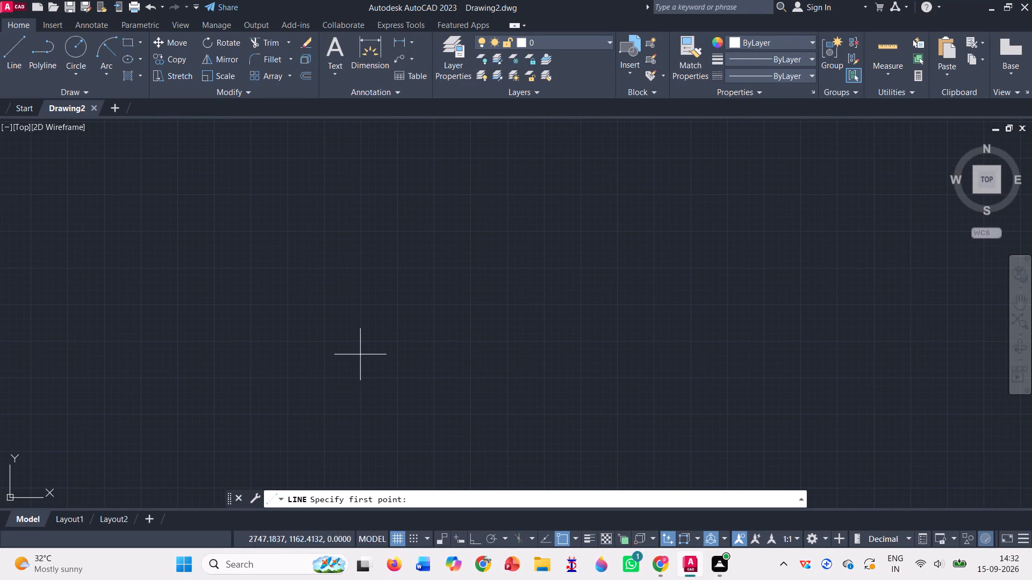
{"action": "key", "text": "Escape"}
{"action": "left_click", "coordinate": [462, 504]}
{"action": "type", "text": "logo"}
{"action": "key", "text": "BackSpace"}
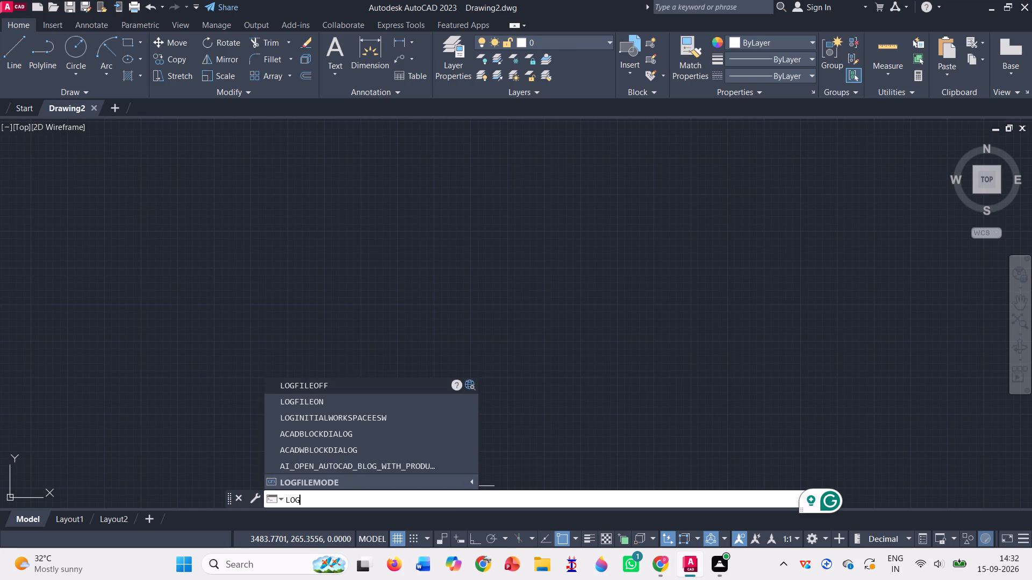
{"action": "left_click", "coordinate": [369, 402]}
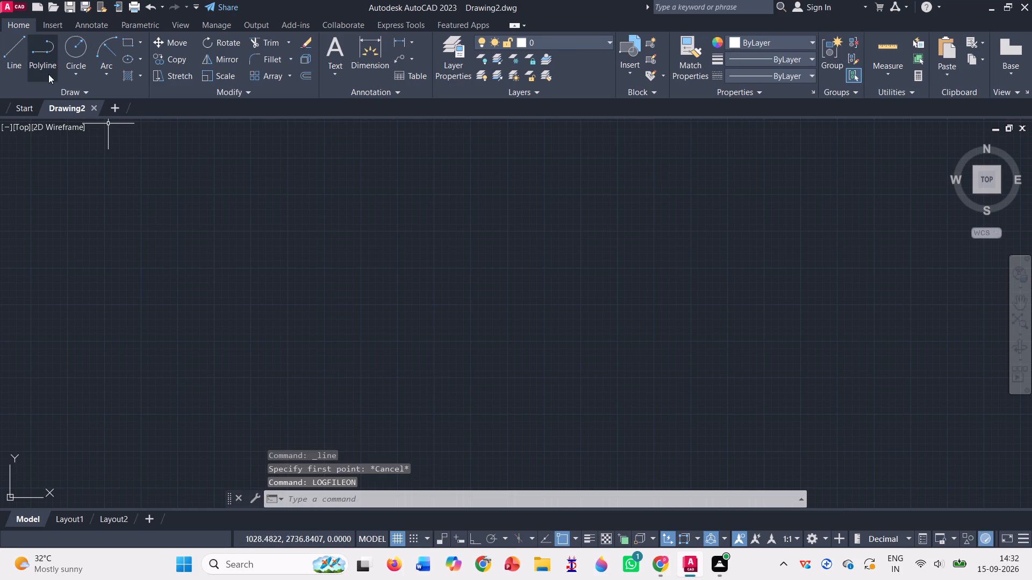
Turn on ortho mode and draw a horizontal line 82 units long near the middle of the drawing area.
{"action": "left_click", "coordinate": [20, 55]}
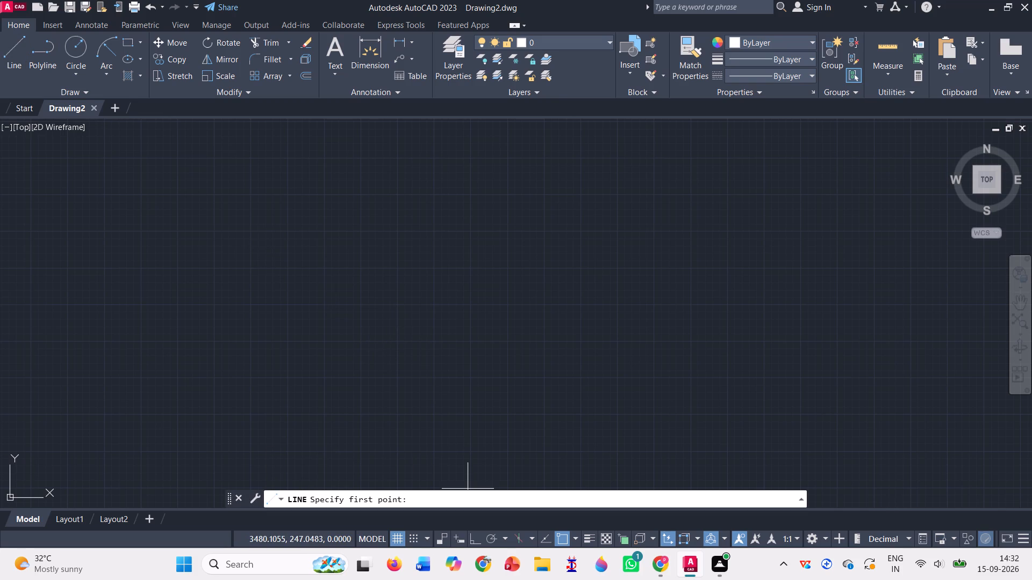
{"action": "left_click", "coordinate": [474, 537]}
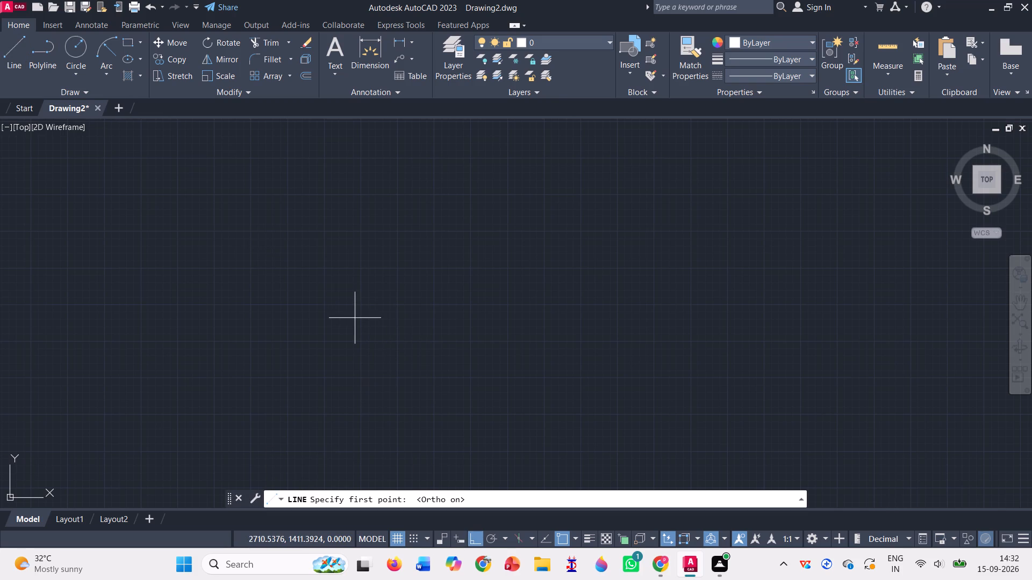
{"action": "left_click", "coordinate": [355, 318]}
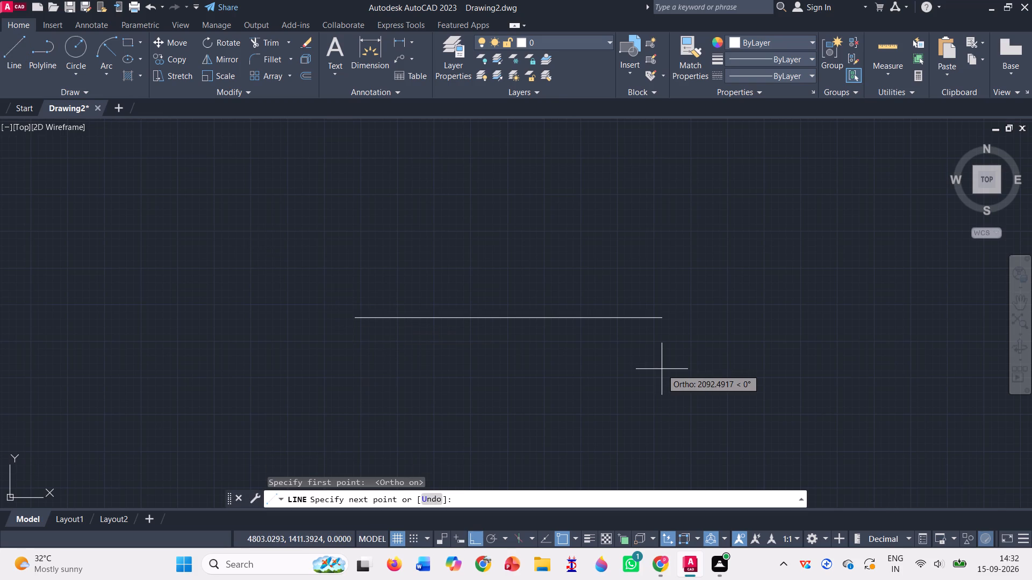
{"action": "type", "text": "82"}
{"action": "key", "text": "Return"}
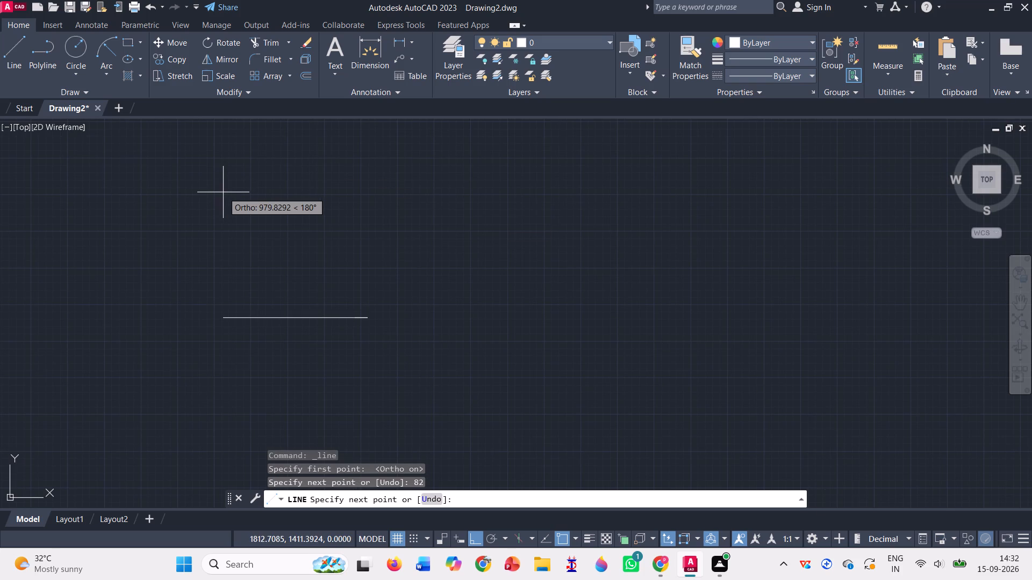
{"action": "key", "text": "Escape"}
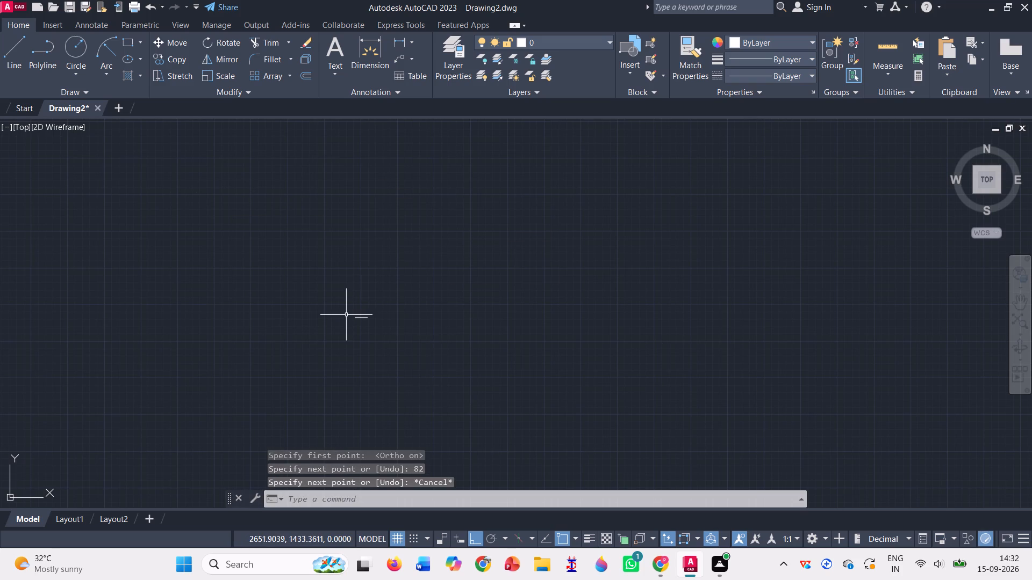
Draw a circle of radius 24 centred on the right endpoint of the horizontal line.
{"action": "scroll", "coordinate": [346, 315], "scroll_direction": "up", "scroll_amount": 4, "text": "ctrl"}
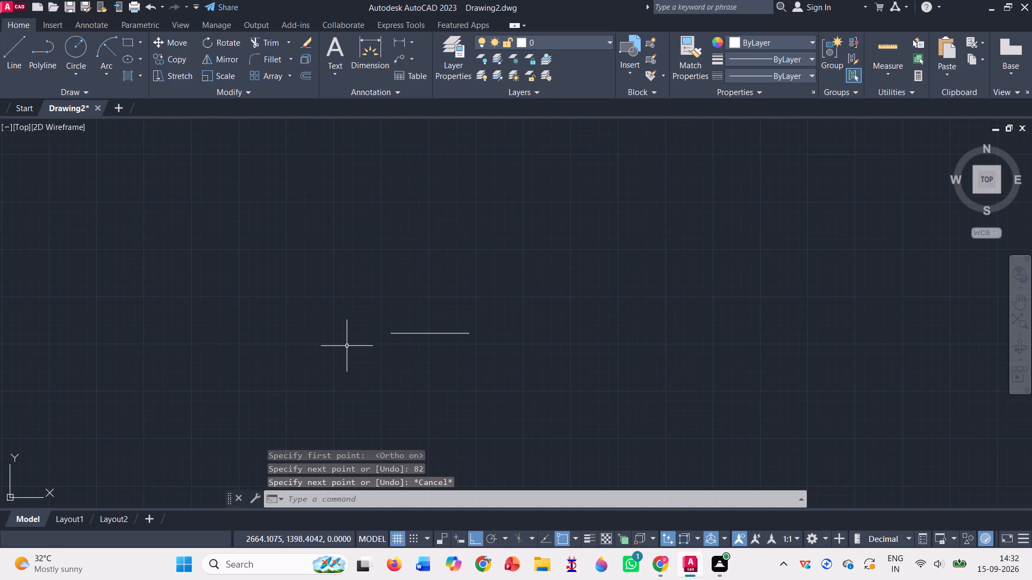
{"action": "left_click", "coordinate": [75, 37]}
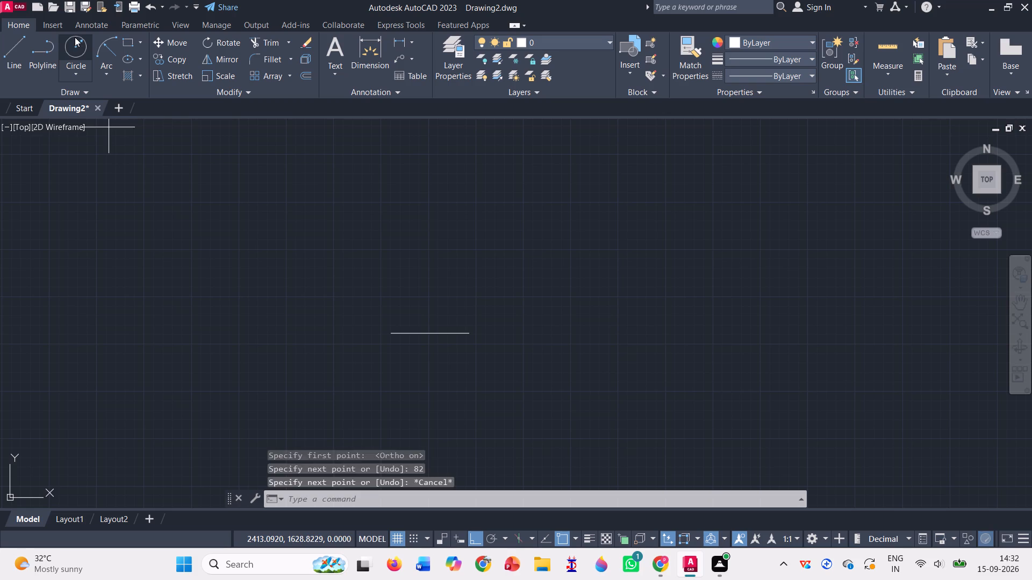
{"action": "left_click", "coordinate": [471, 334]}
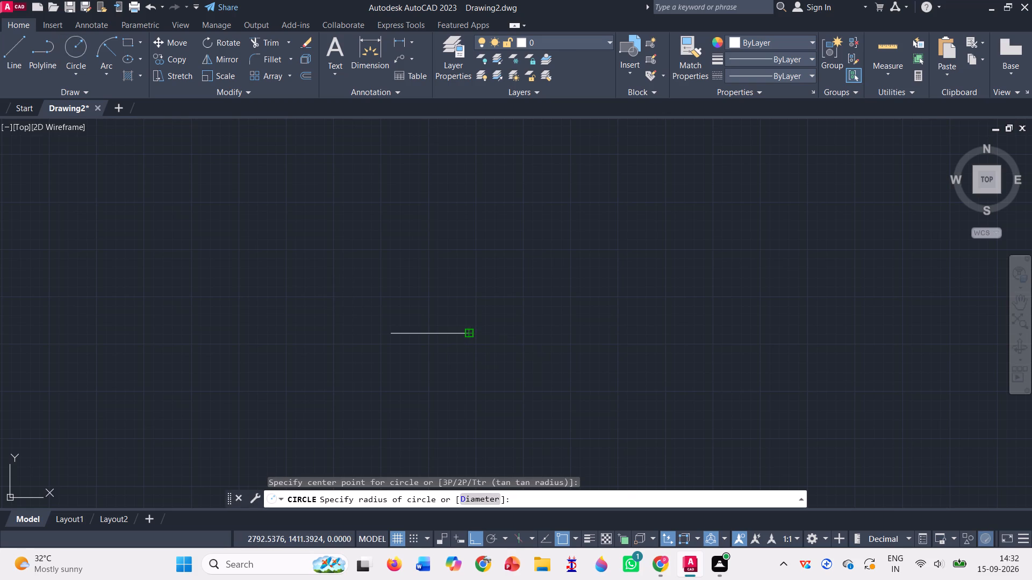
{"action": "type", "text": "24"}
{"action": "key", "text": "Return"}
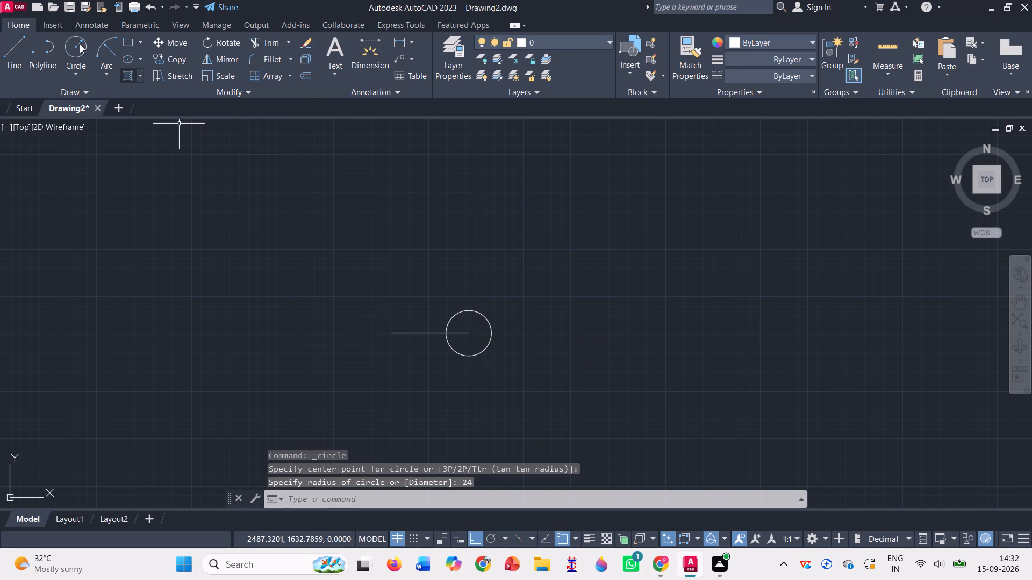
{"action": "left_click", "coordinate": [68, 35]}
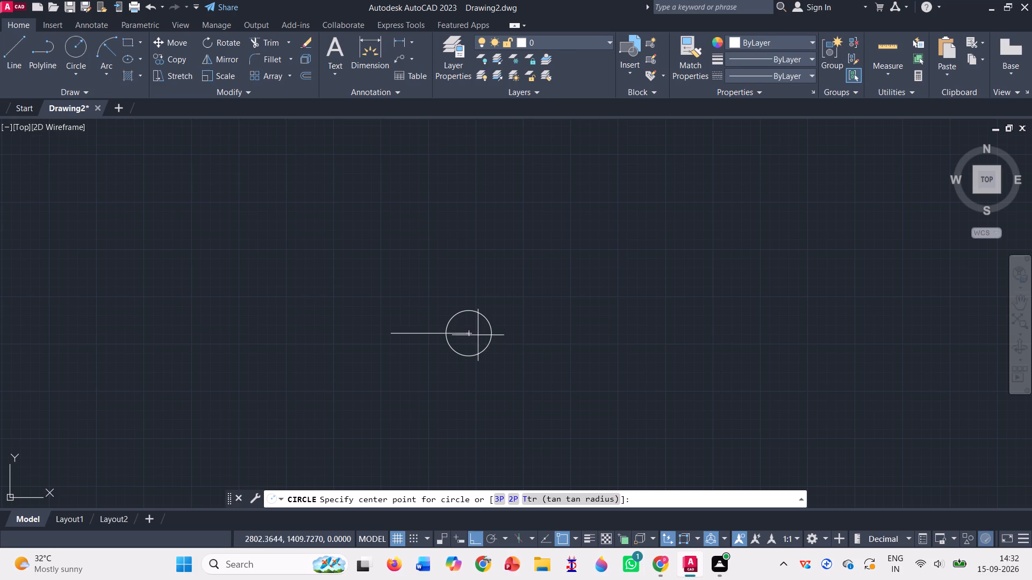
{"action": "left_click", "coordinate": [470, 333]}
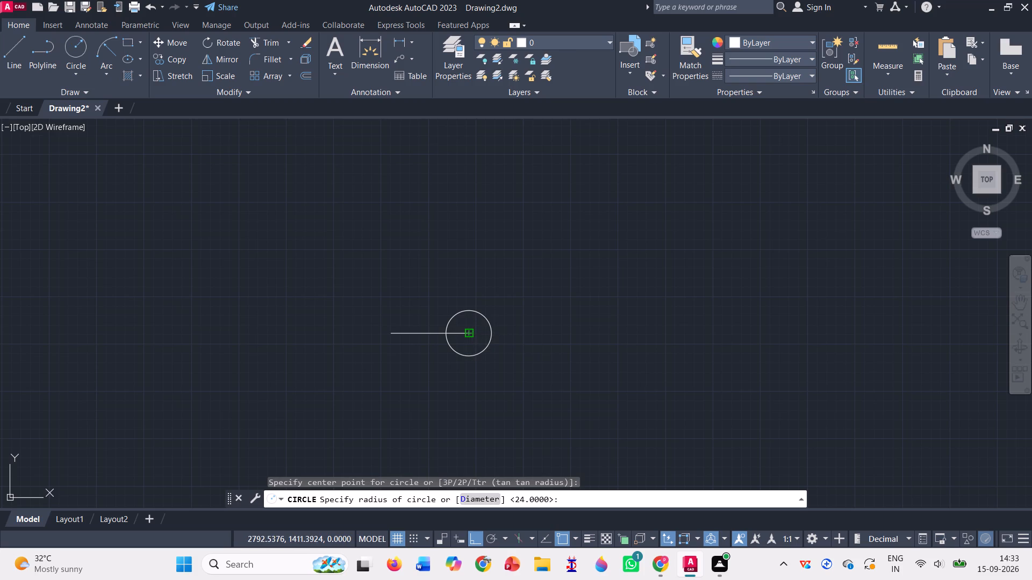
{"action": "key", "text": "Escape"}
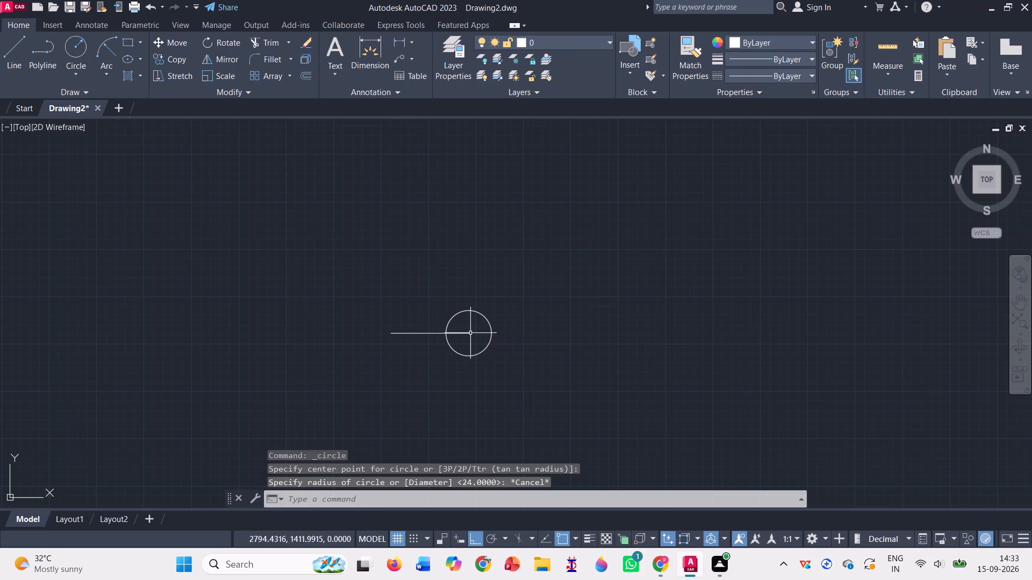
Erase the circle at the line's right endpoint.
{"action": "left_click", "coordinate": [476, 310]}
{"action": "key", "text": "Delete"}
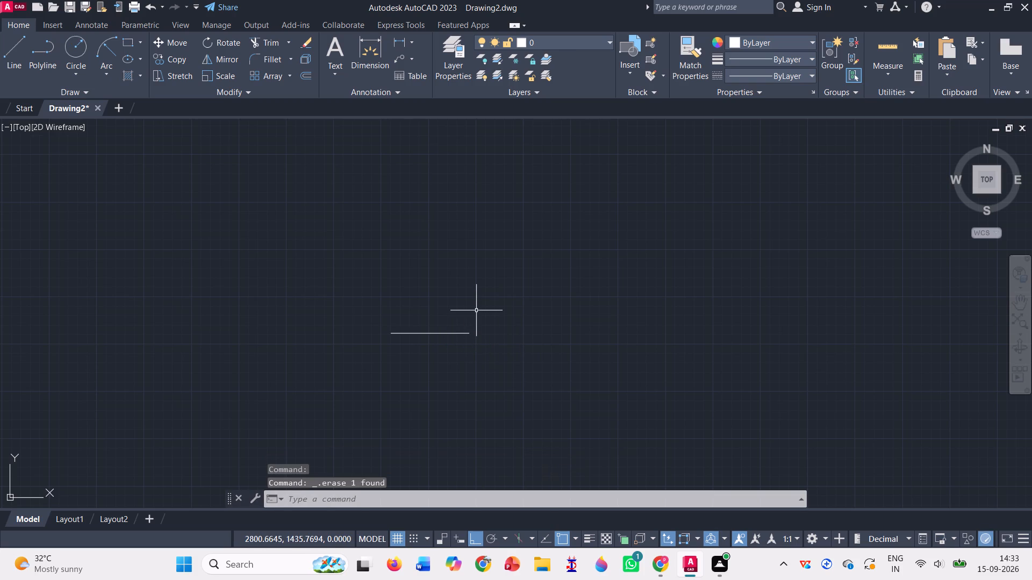
Draw a circle of diameter 24 centred on the line's right endpoint, using the Center, Diameter method.
{"action": "left_click", "coordinate": [78, 74]}
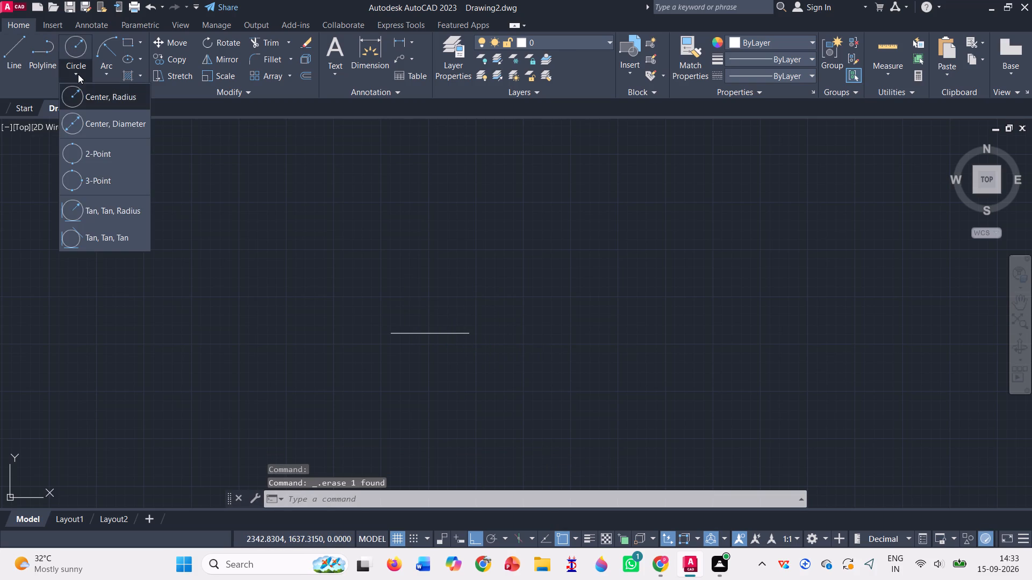
{"action": "left_click", "coordinate": [88, 124]}
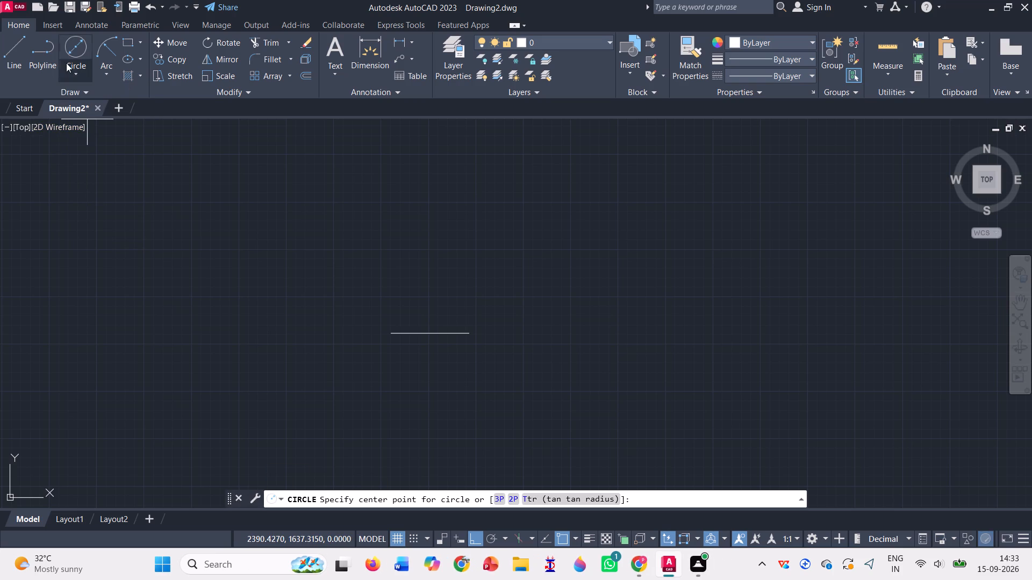
{"action": "left_click", "coordinate": [74, 47]}
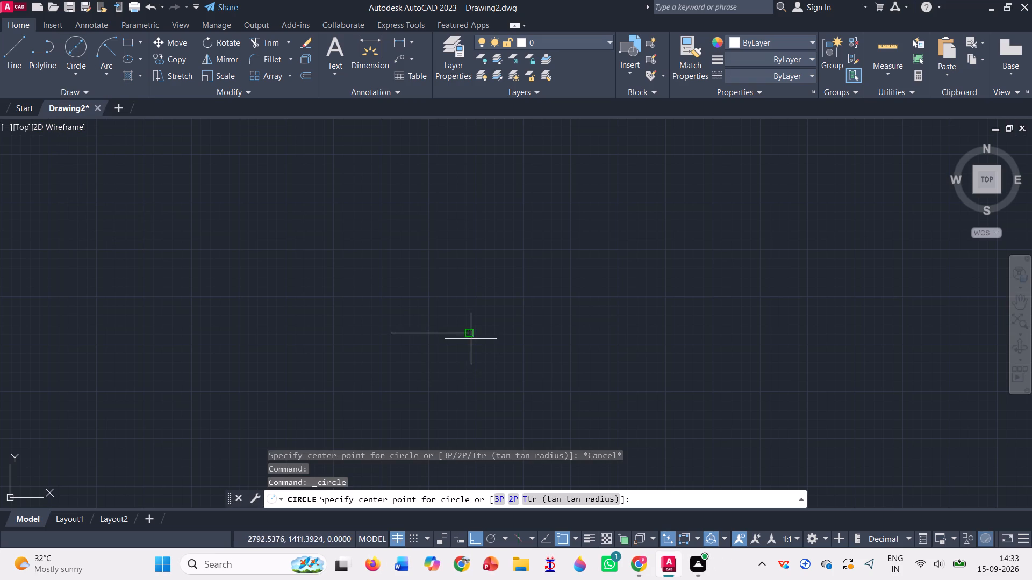
{"action": "left_click", "coordinate": [470, 334]}
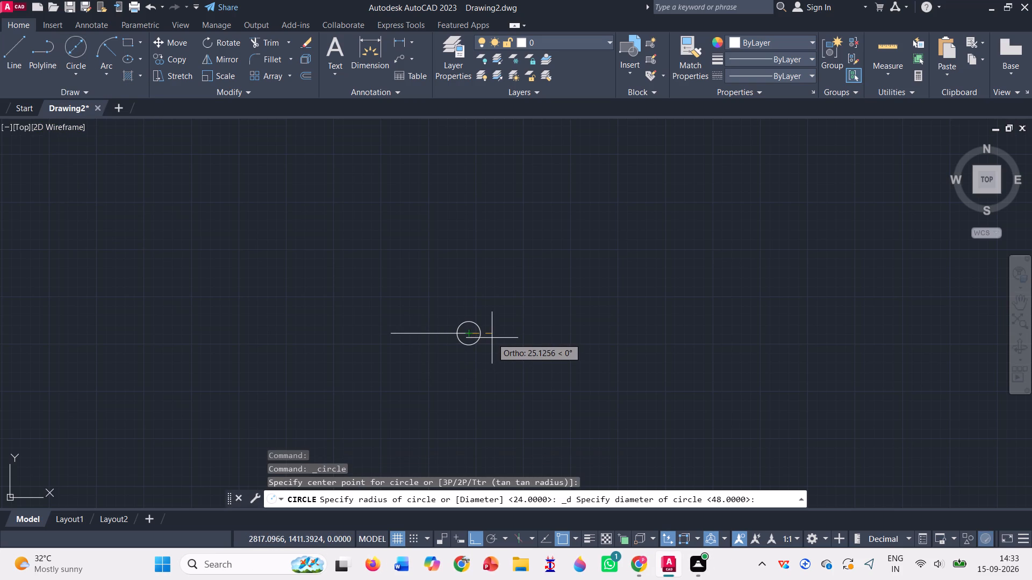
{"action": "type", "text": "24"}
{"action": "key", "text": "Return"}
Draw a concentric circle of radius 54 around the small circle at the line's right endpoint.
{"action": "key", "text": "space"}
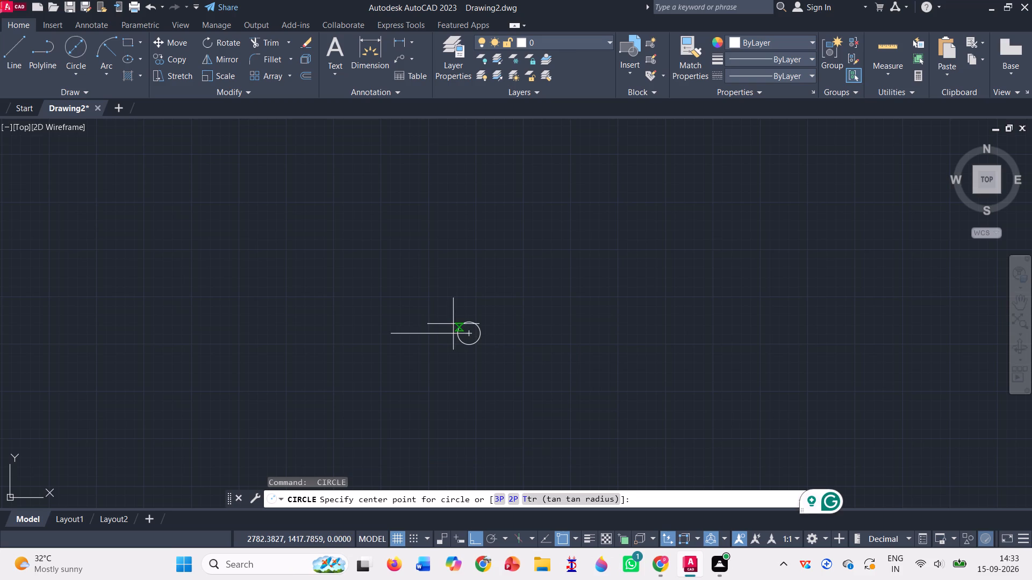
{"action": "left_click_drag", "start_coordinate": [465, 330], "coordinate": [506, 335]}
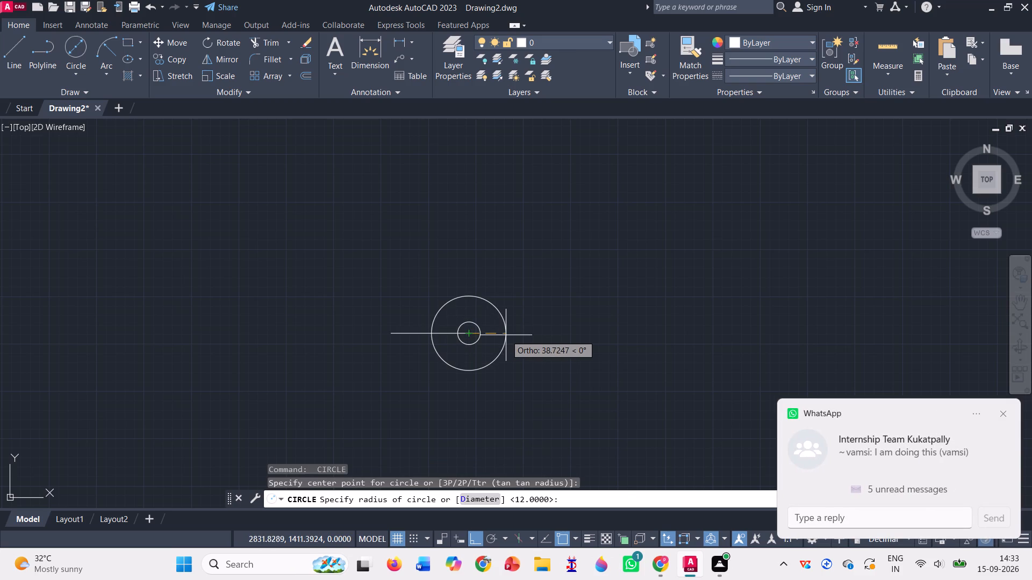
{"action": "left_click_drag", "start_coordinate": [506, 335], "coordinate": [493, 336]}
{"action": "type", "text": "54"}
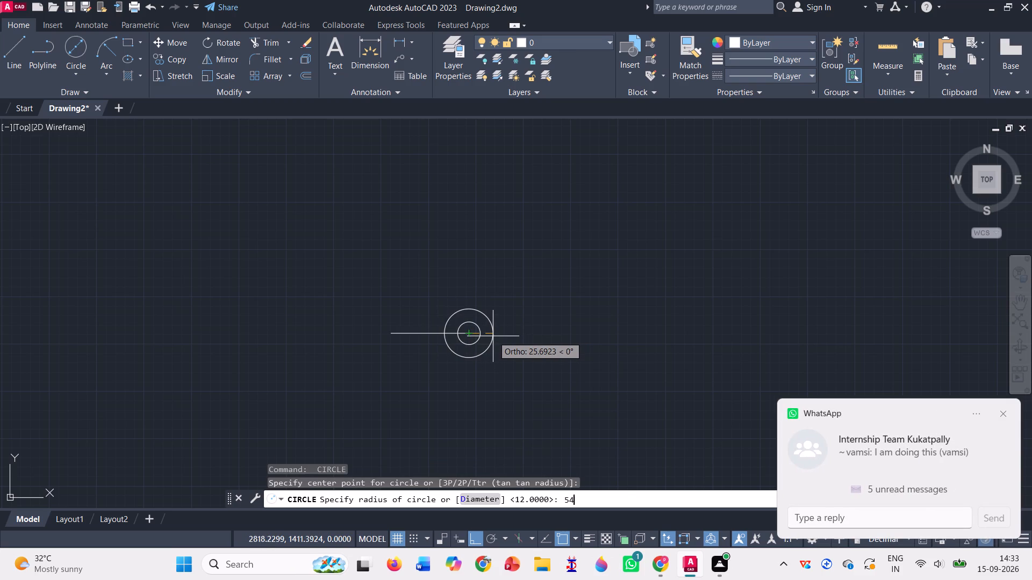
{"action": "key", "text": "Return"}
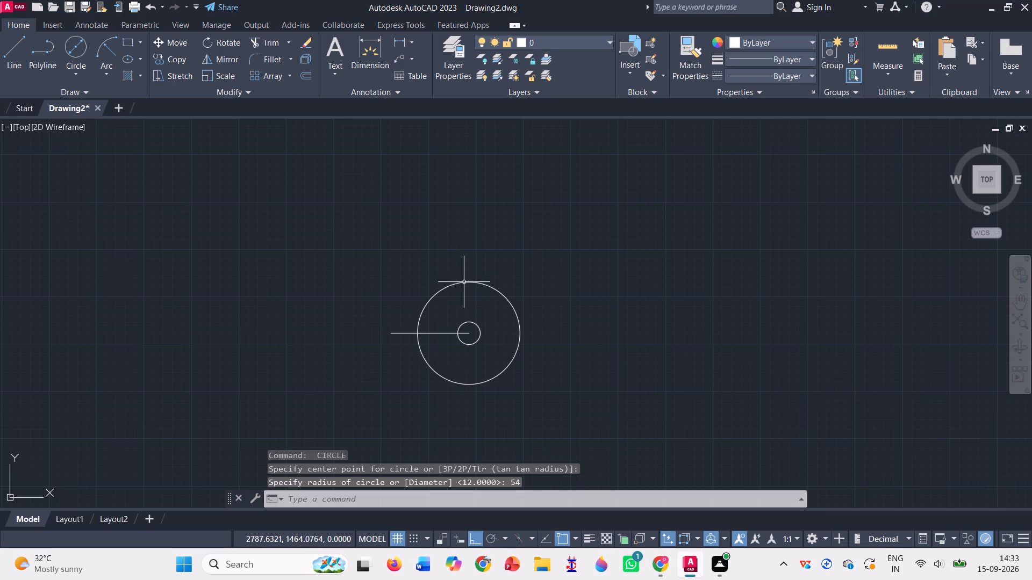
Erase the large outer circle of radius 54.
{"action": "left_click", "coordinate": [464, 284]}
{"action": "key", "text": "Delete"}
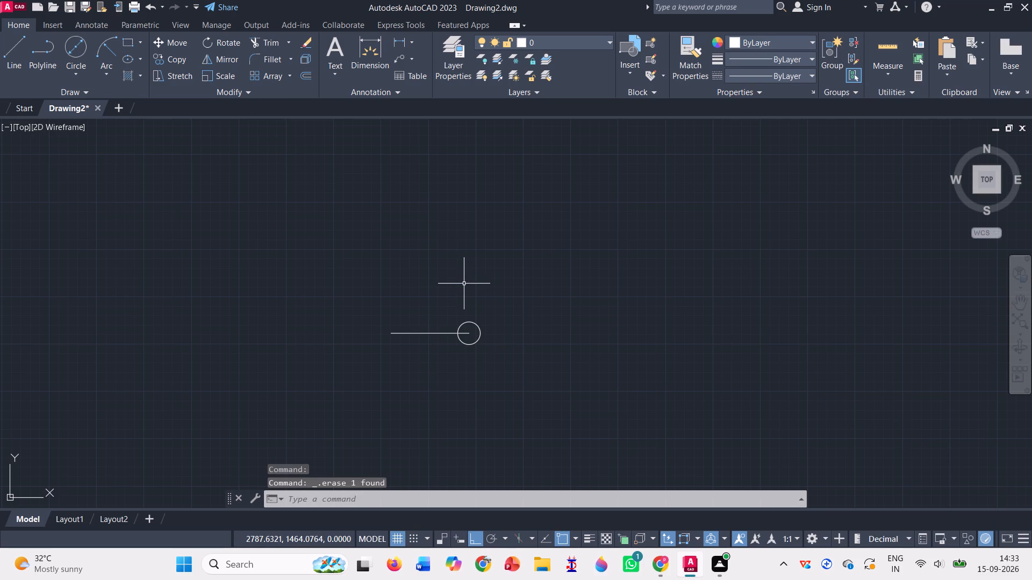
Draw a circle of diameter 54 concentric with the small circle at the line's right endpoint.
{"action": "left_click", "coordinate": [81, 45]}
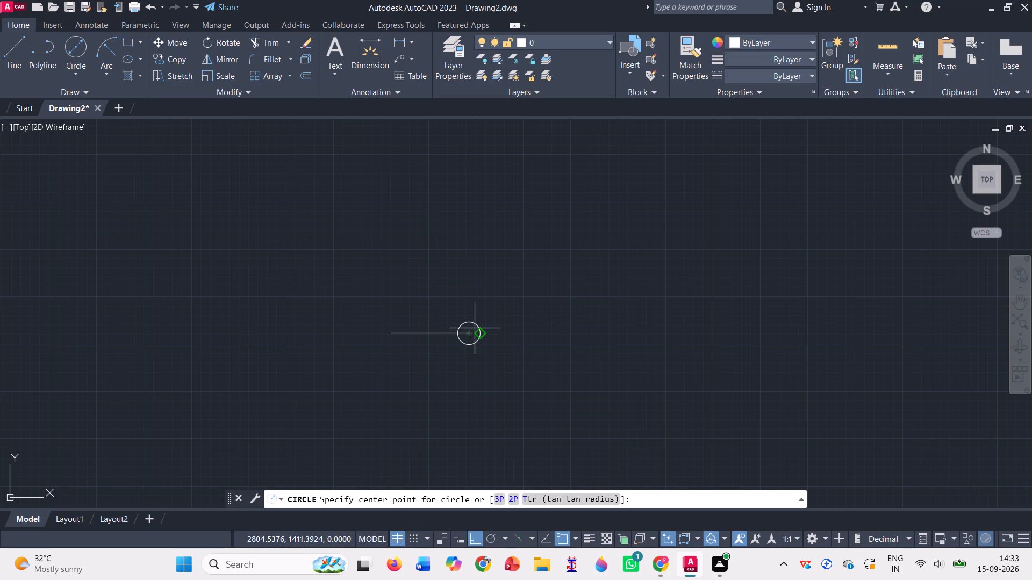
{"action": "left_click_drag", "start_coordinate": [472, 334], "coordinate": [504, 338]}
{"action": "type", "text": "54"}
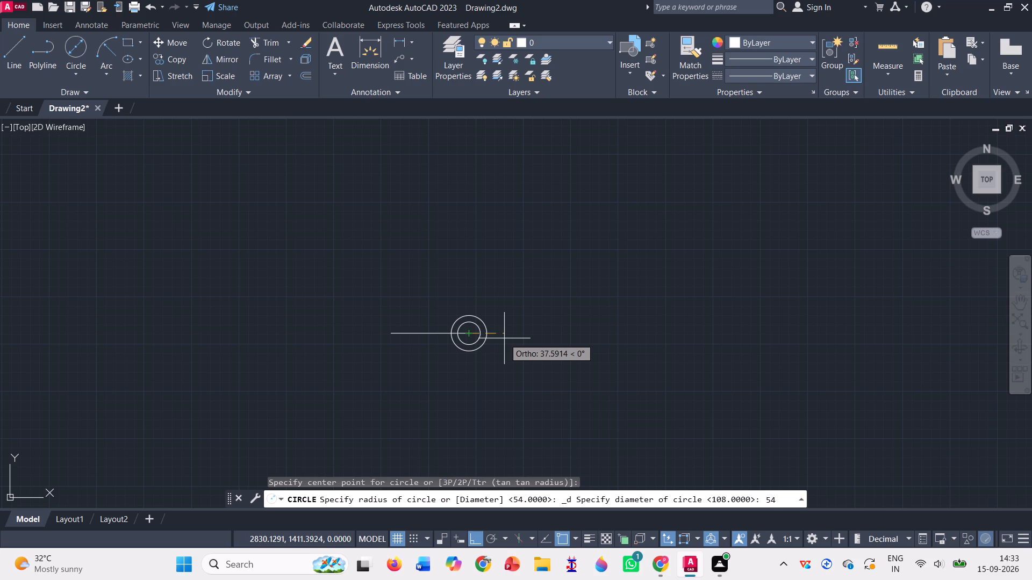
{"action": "key", "text": "Return"}
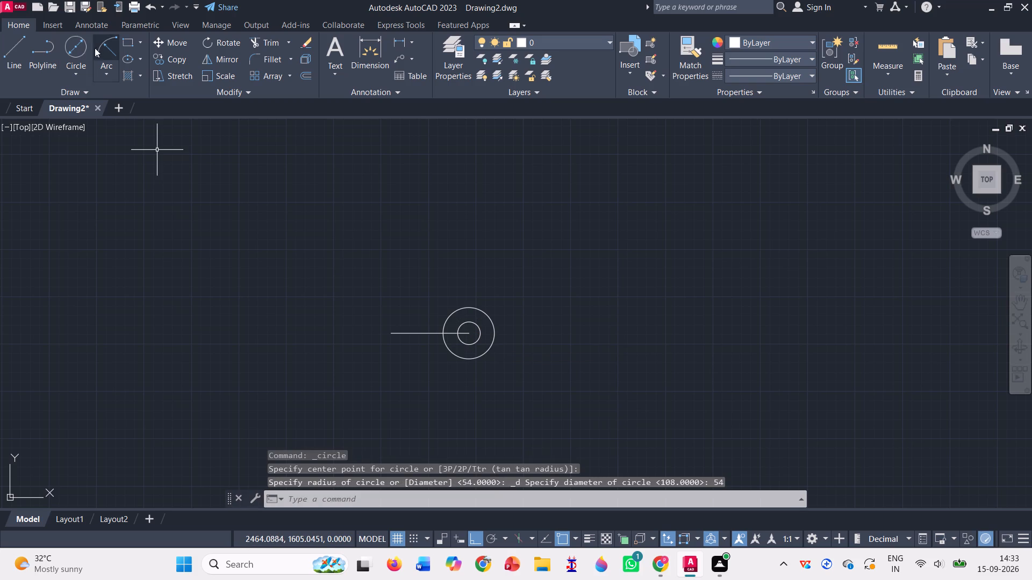
Draw two concentric circles of diameters 18 and 36 centred on the line's left endpoint.
{"action": "left_click", "coordinate": [81, 47]}
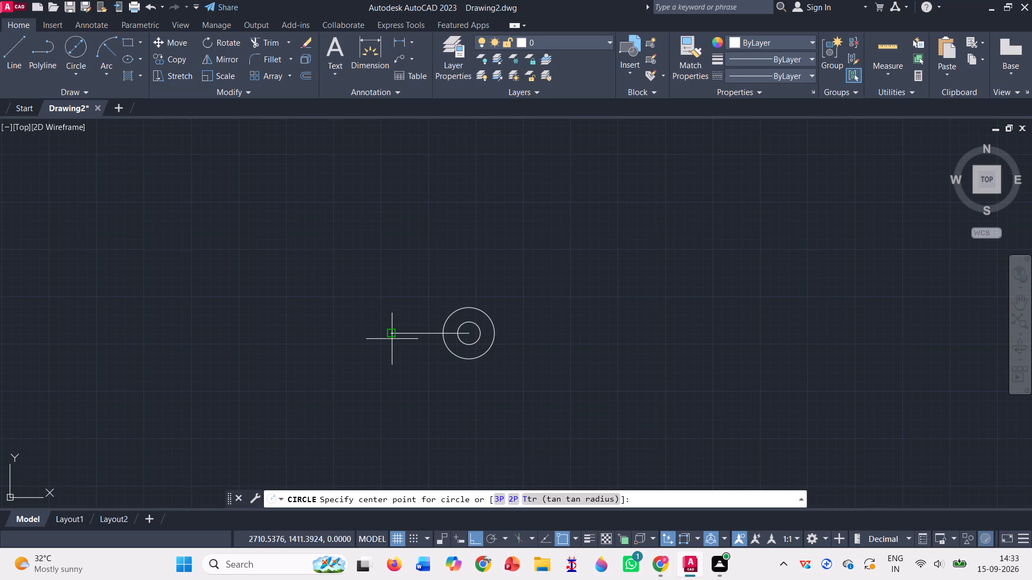
{"action": "left_click", "coordinate": [393, 332]}
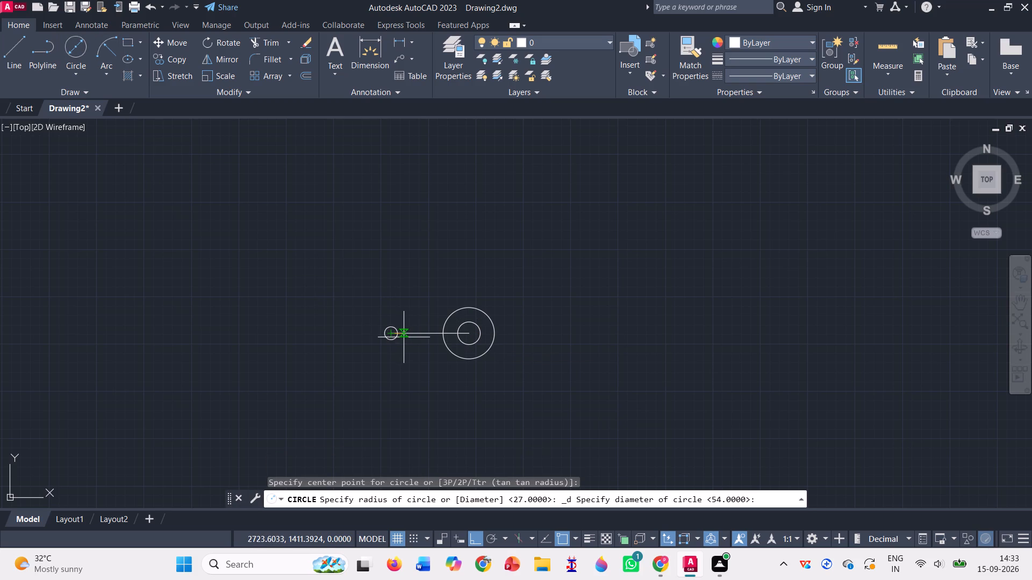
{"action": "type", "text": "18"}
{"action": "key", "text": "Return"}
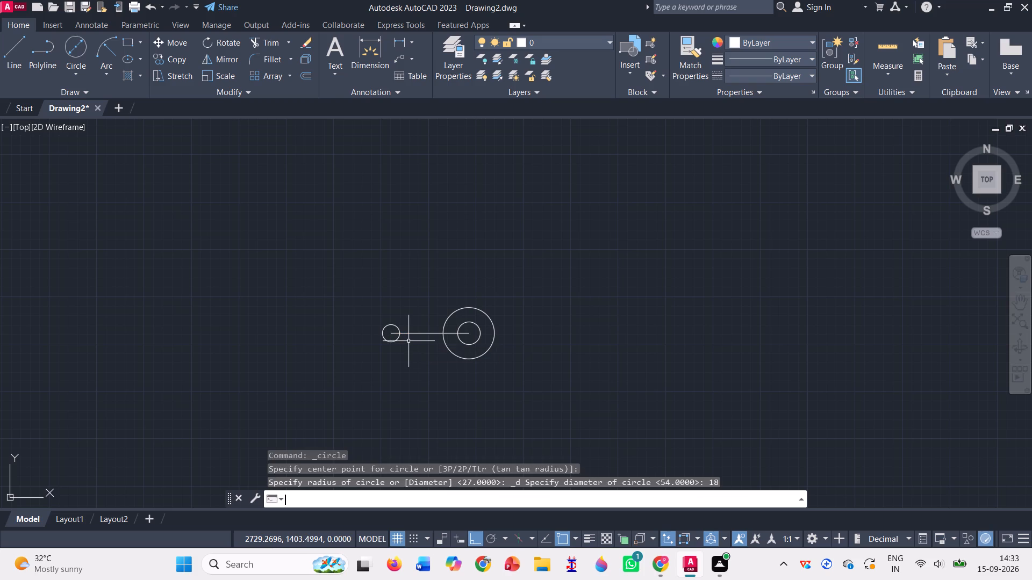
{"action": "left_click", "coordinate": [87, 39]}
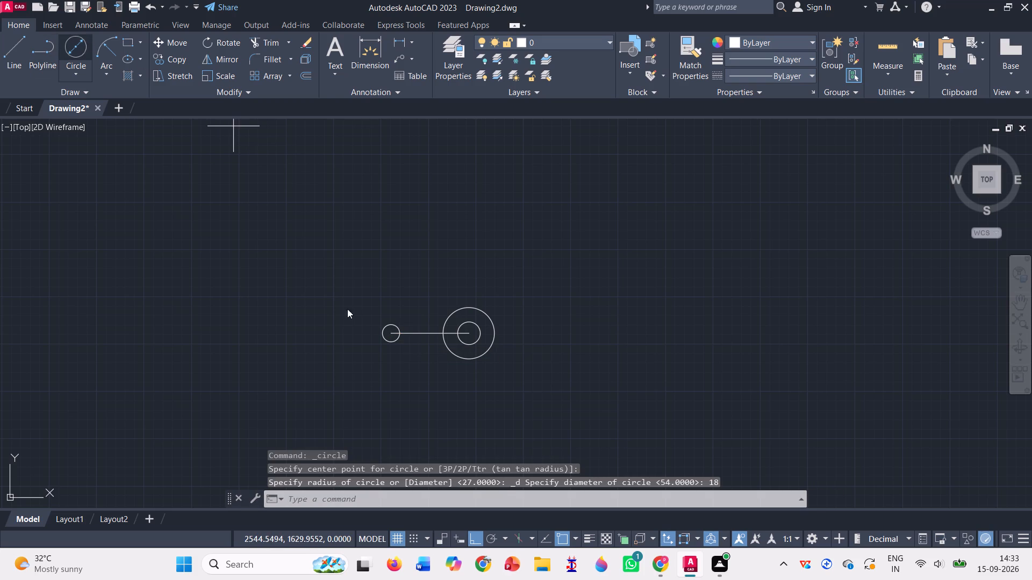
{"action": "left_click_drag", "start_coordinate": [393, 334], "coordinate": [412, 340]}
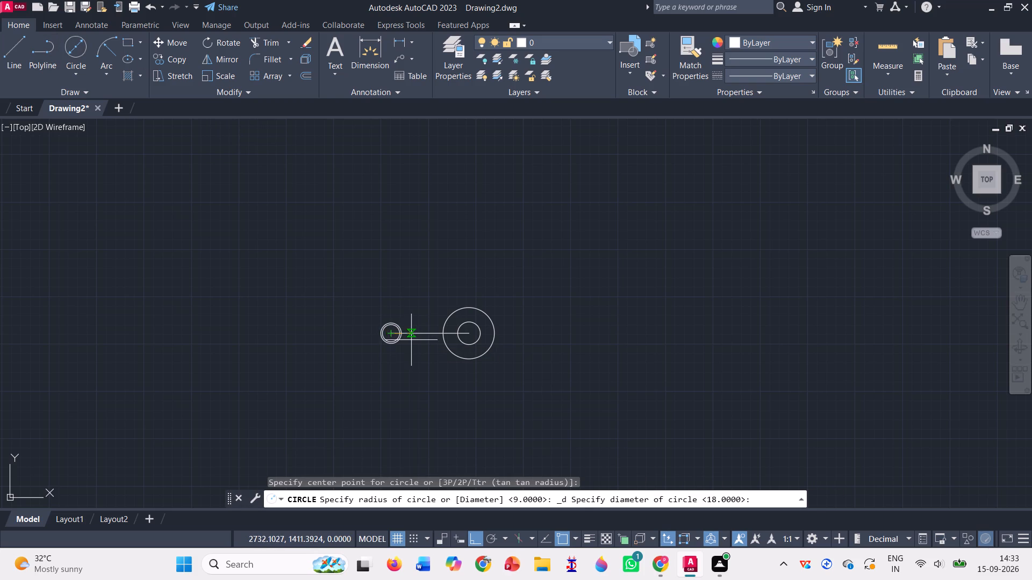
{"action": "left_click_drag", "start_coordinate": [412, 340], "coordinate": [425, 349]}
{"action": "type", "text": "36"}
{"action": "key", "text": "Return"}
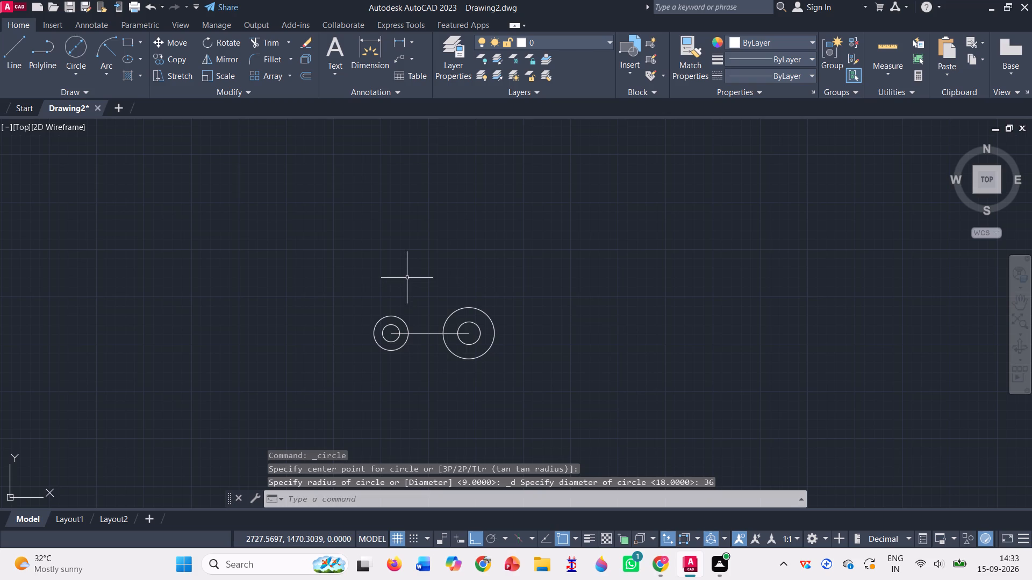
{"action": "scroll", "coordinate": [407, 278], "scroll_direction": "up", "scroll_amount": 1, "text": "ctrl"}
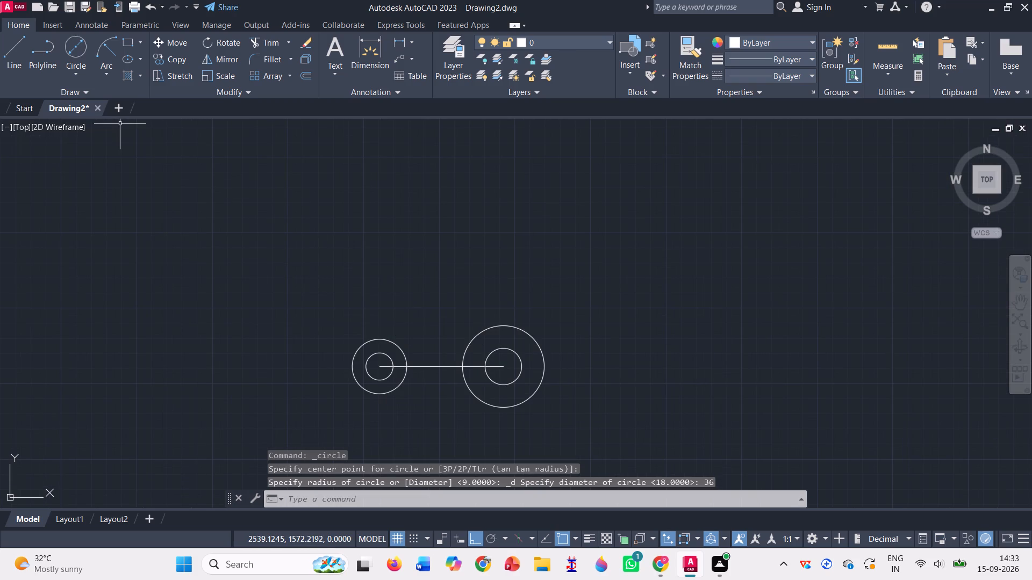
Draw a line from the top quadrant of the 36-diameter circle to the top quadrant of the 54-diameter circle, with ortho off.
{"action": "left_click", "coordinate": [25, 55]}
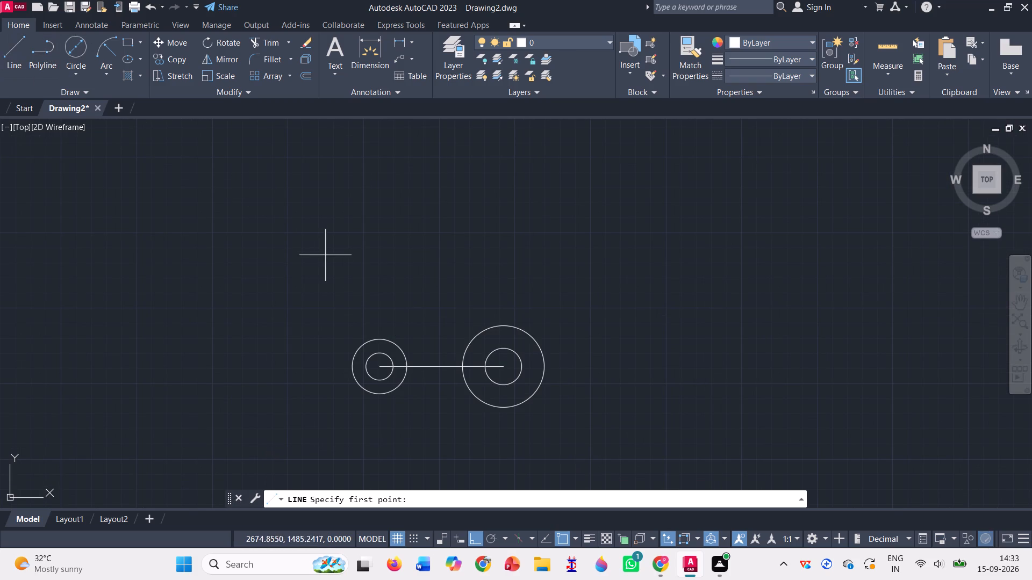
{"action": "left_click", "coordinate": [383, 340]}
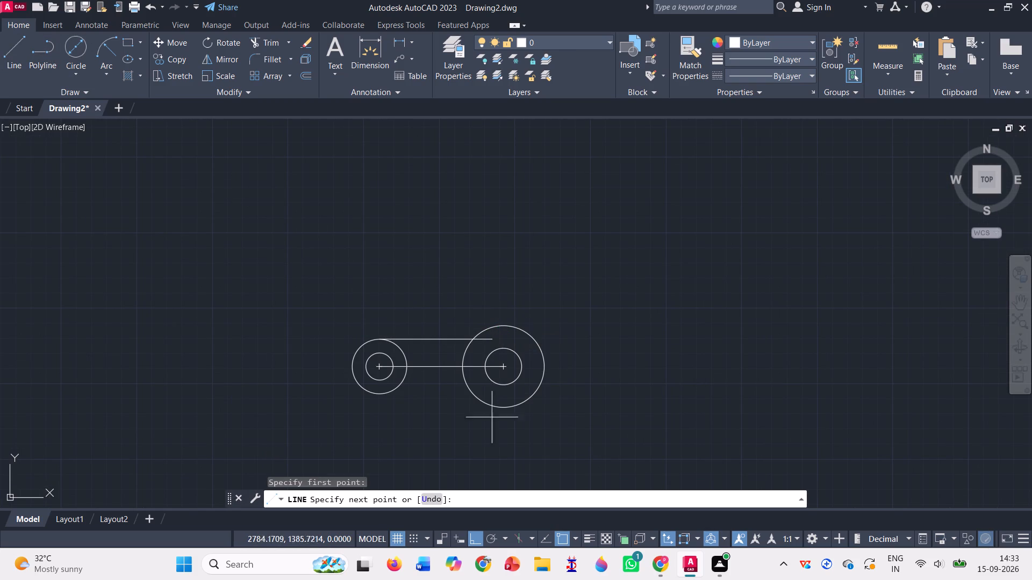
{"action": "left_click", "coordinate": [474, 531]}
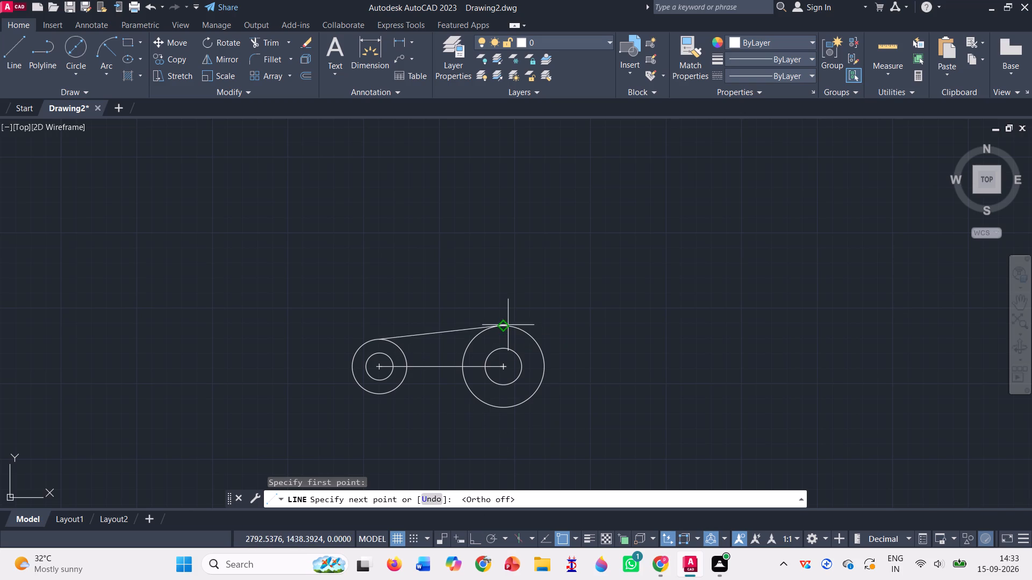
{"action": "left_click", "coordinate": [505, 327]}
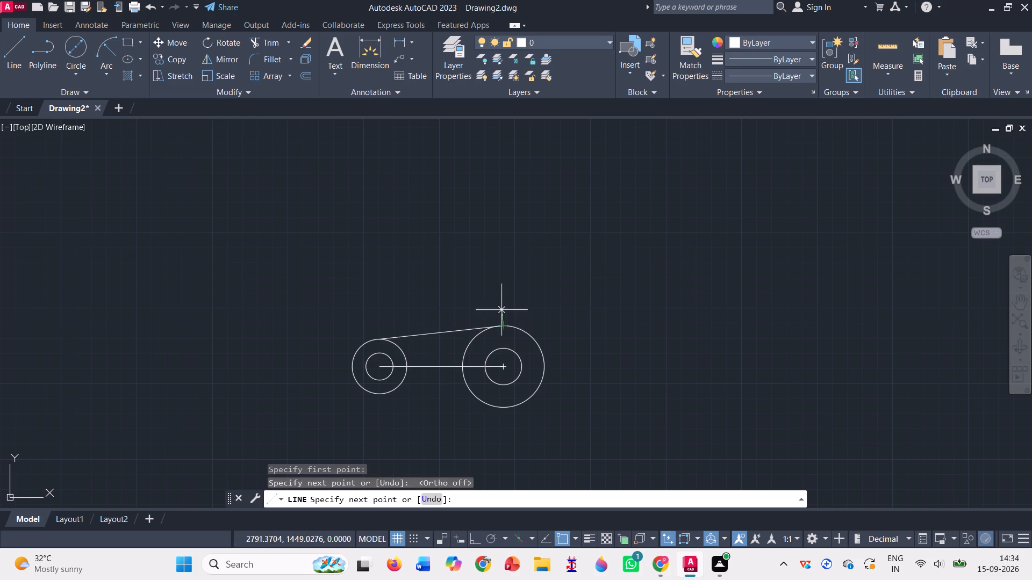
{"action": "key", "text": "Escape"}
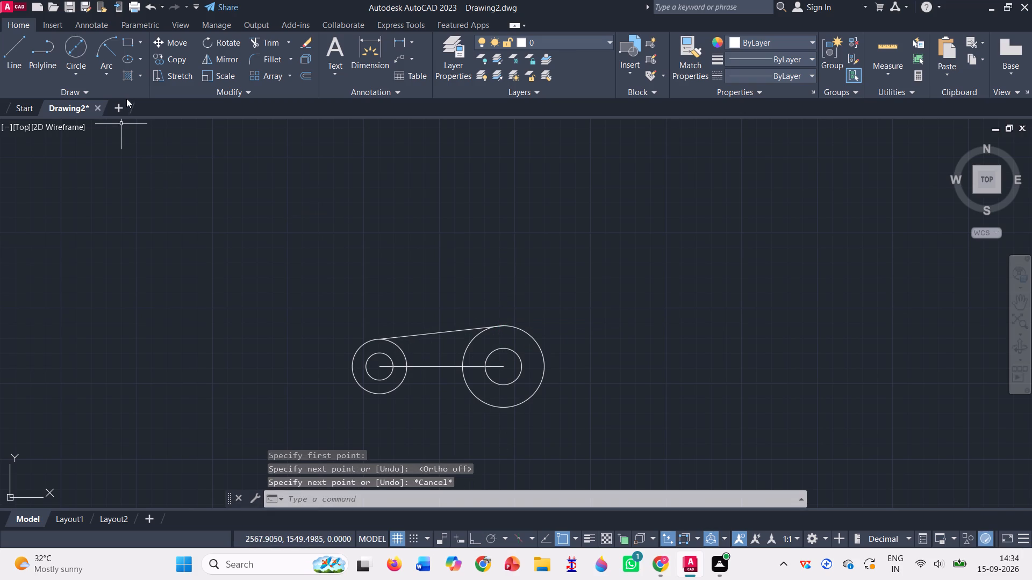
Draw a line from the bottom quadrant of the 36-diameter circle to the bottom quadrant of the 54-diameter circle.
{"action": "left_click", "coordinate": [22, 42]}
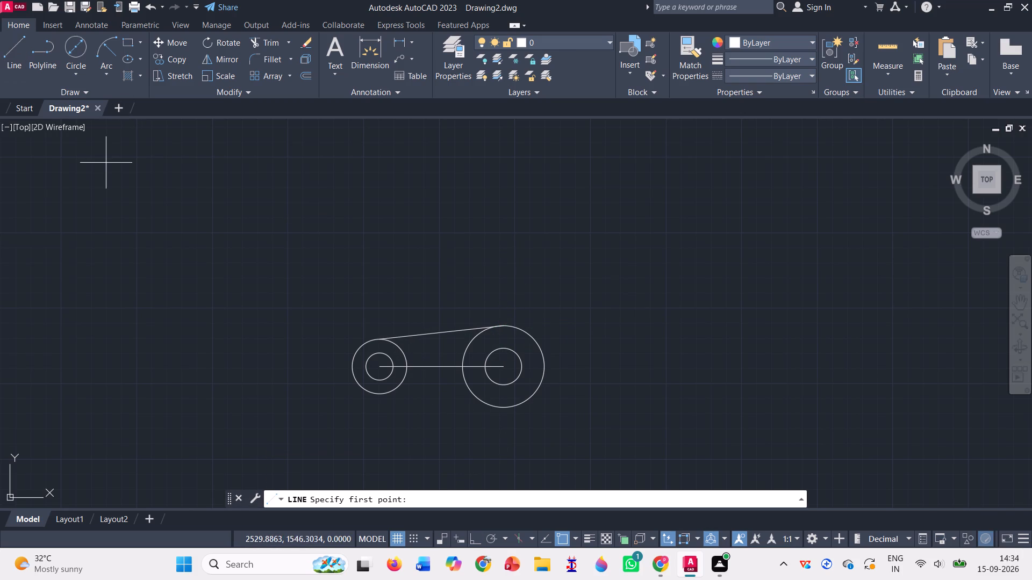
{"action": "left_click", "coordinate": [378, 398]}
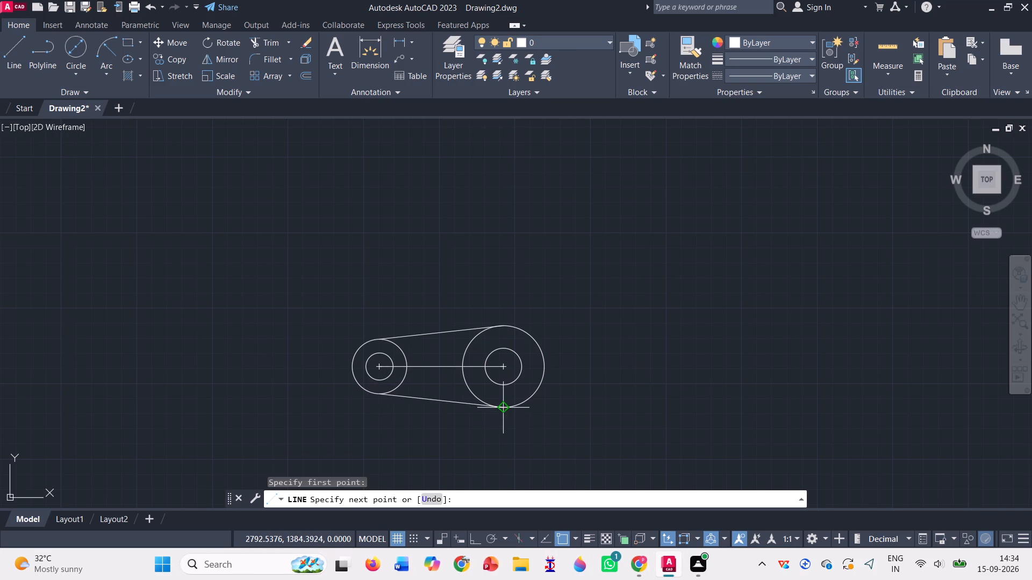
{"action": "left_click", "coordinate": [504, 407]}
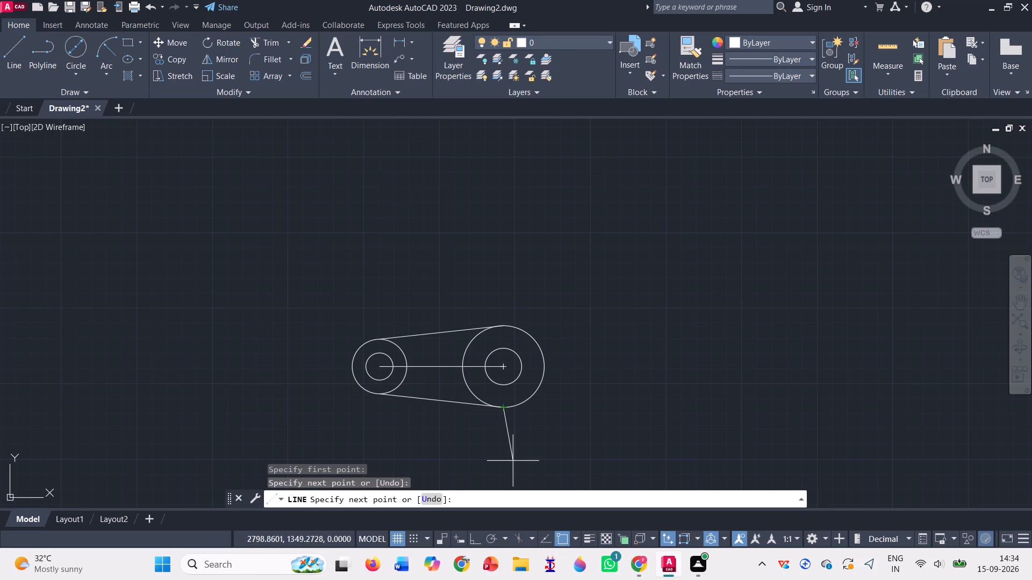
{"action": "key", "text": "Escape"}
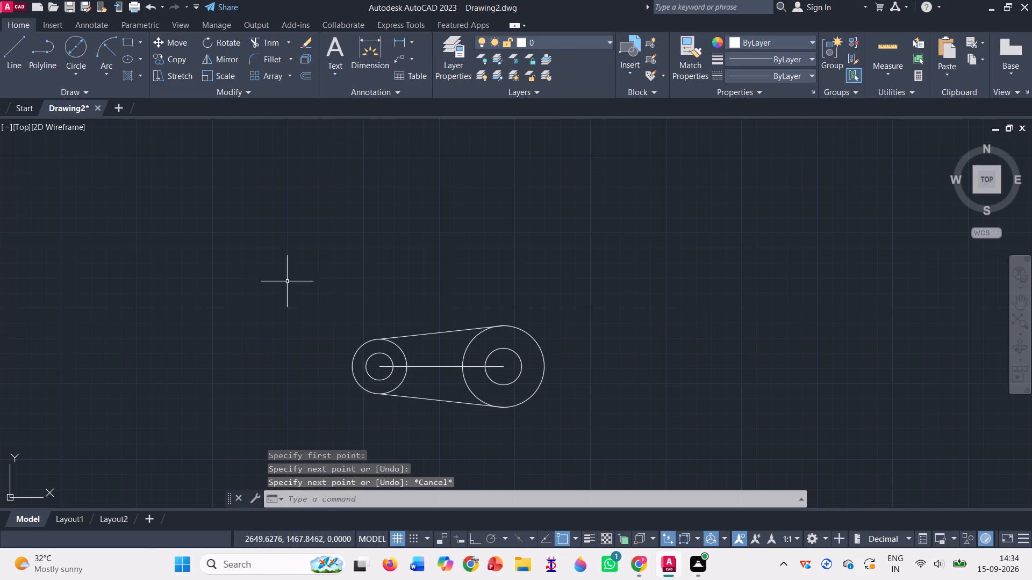
With polar tracking at 30° increments, draw a vertical line about 86 units upward from the centre of the 18/36-diameter circles.
{"action": "left_click", "coordinate": [19, 51]}
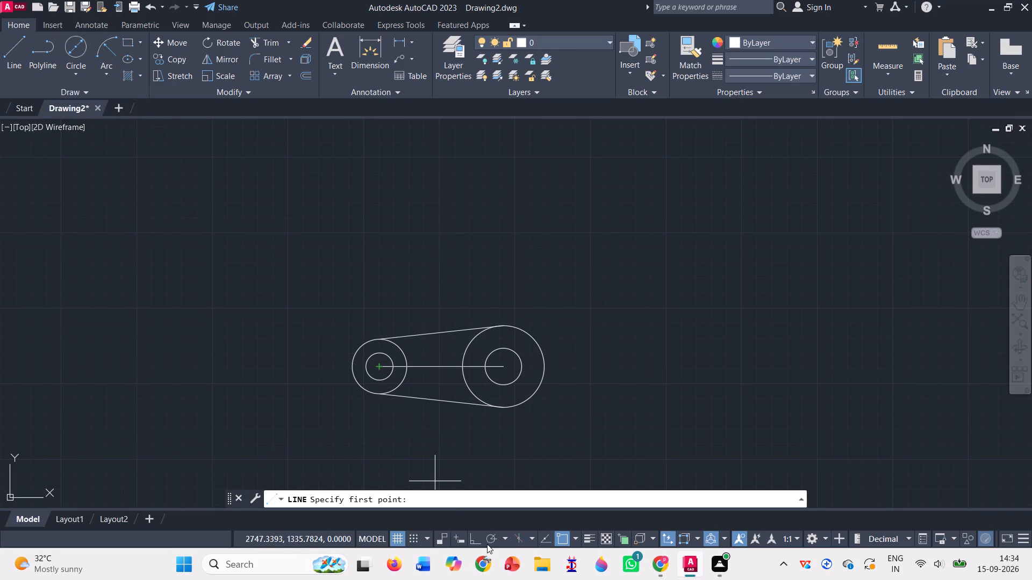
{"action": "left_click", "coordinate": [503, 536]}
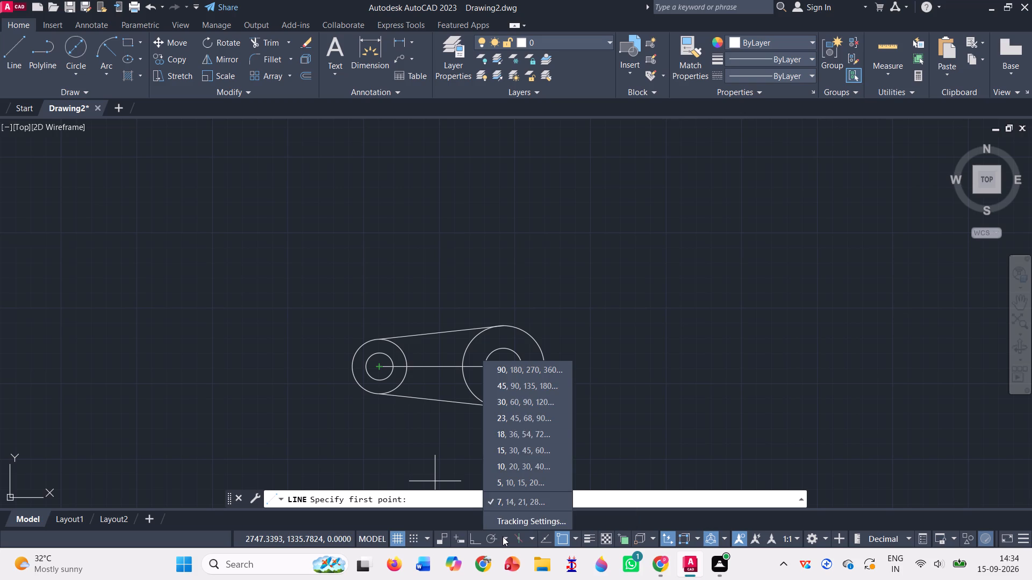
{"action": "left_click", "coordinate": [519, 401]}
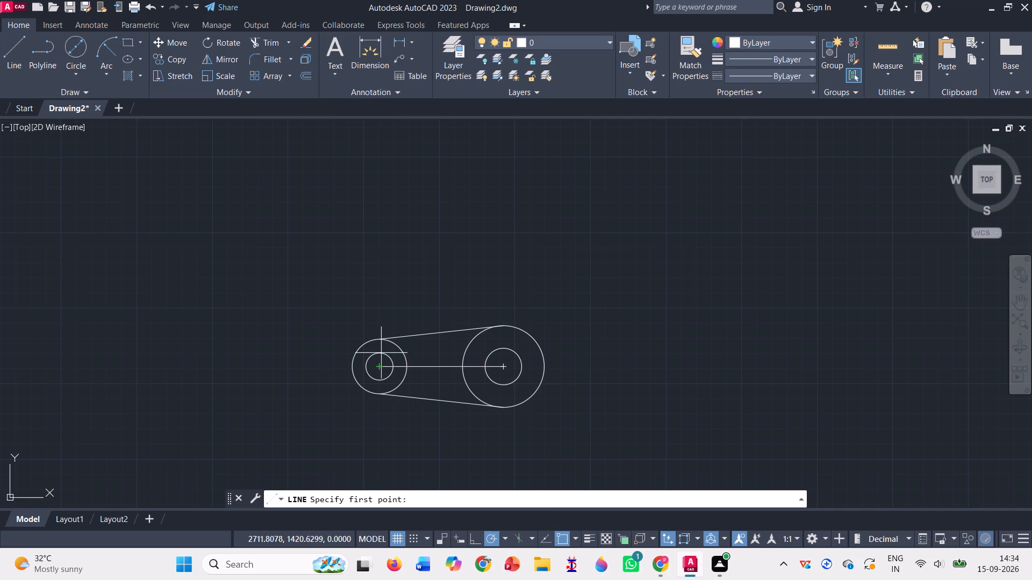
{"action": "left_click", "coordinate": [380, 364]}
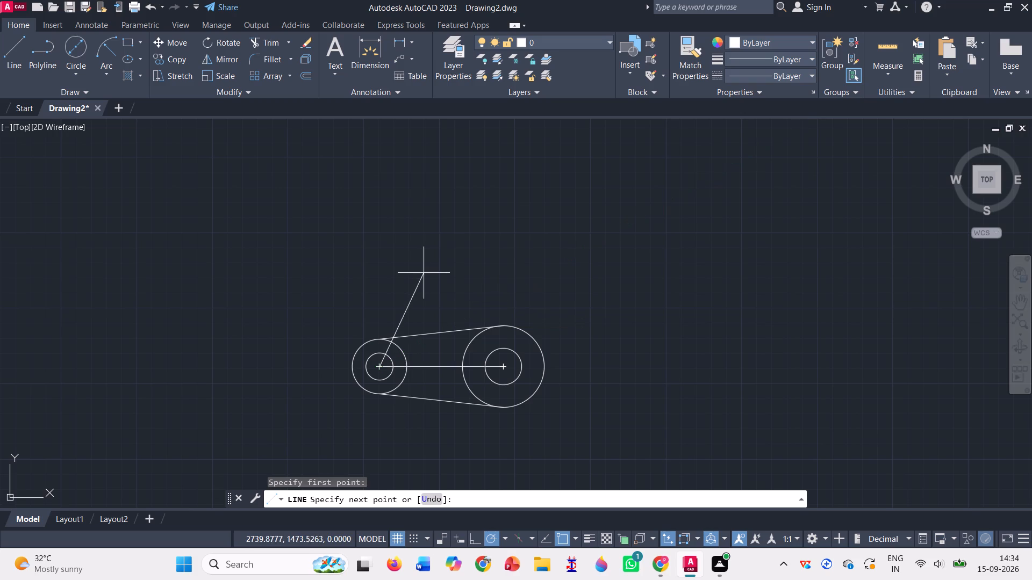
{"action": "left_click", "coordinate": [383, 271]}
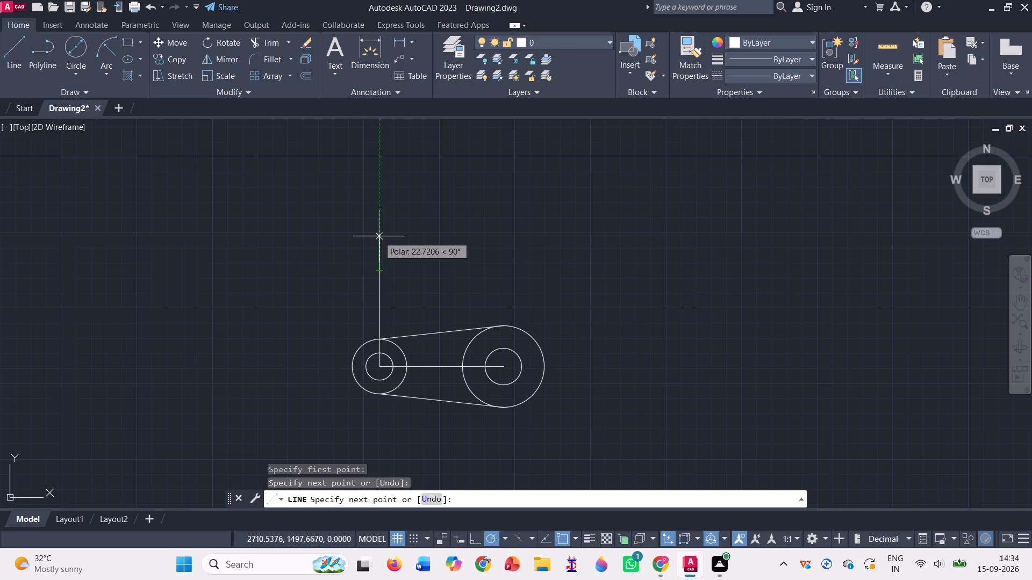
{"action": "left_click", "coordinate": [381, 237]}
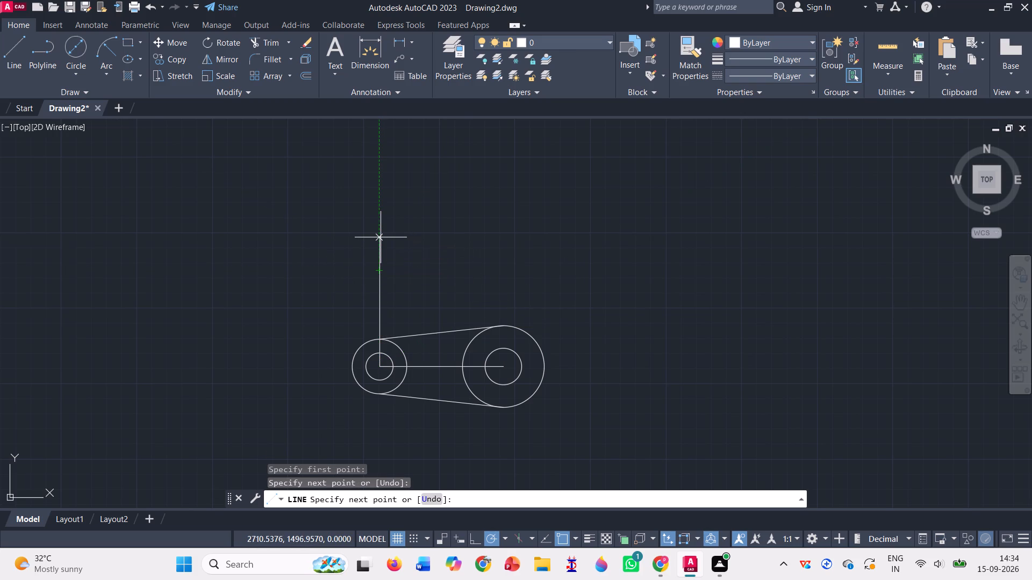
{"action": "key", "text": "Escape"}
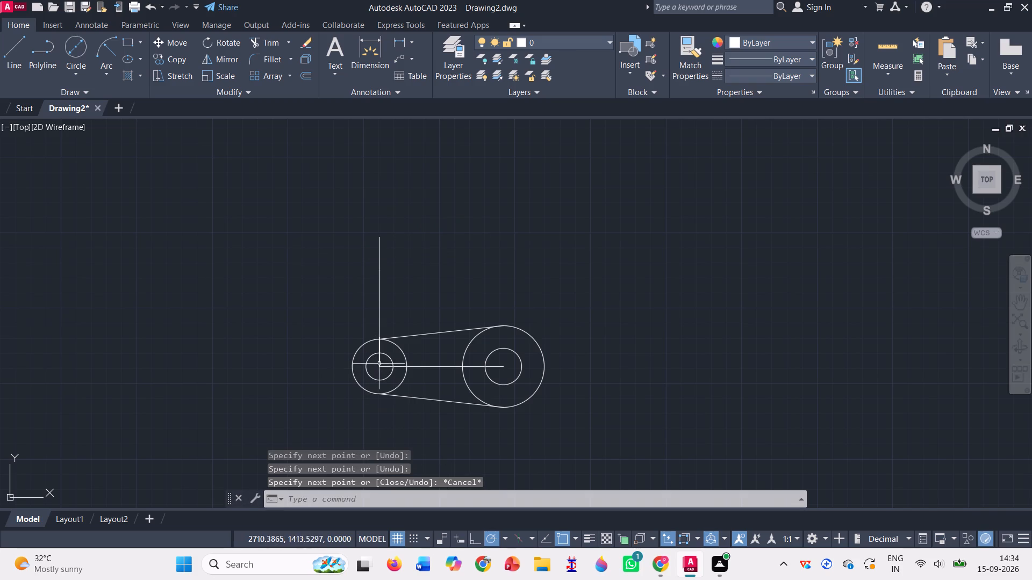
Draw a line about 114 units long at 150° from the centre of the 18/36-diameter circles.
{"action": "key", "text": "l"}
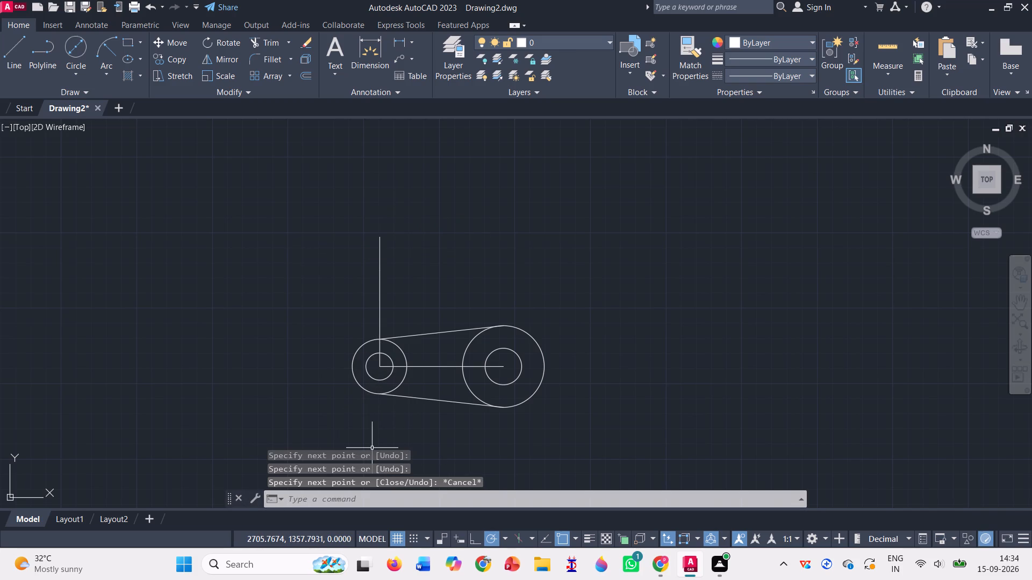
{"action": "key", "text": "Return"}
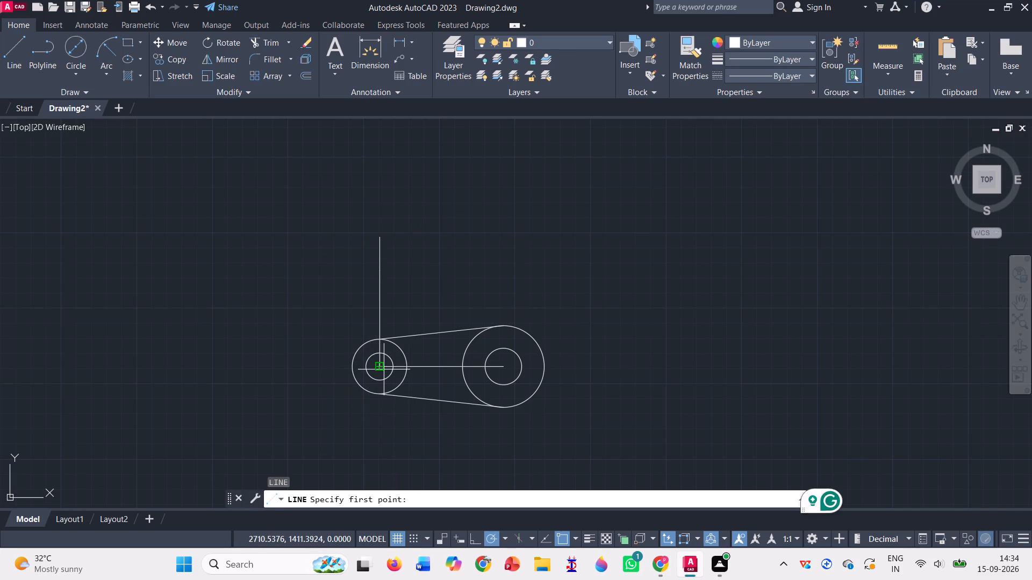
{"action": "left_click", "coordinate": [384, 369]}
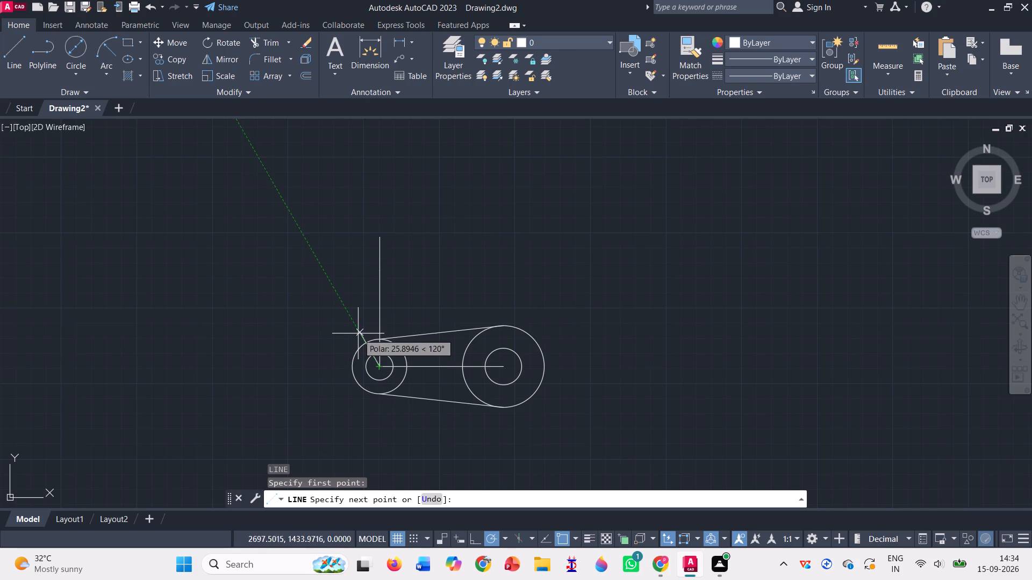
{"action": "left_click", "coordinate": [349, 342]}
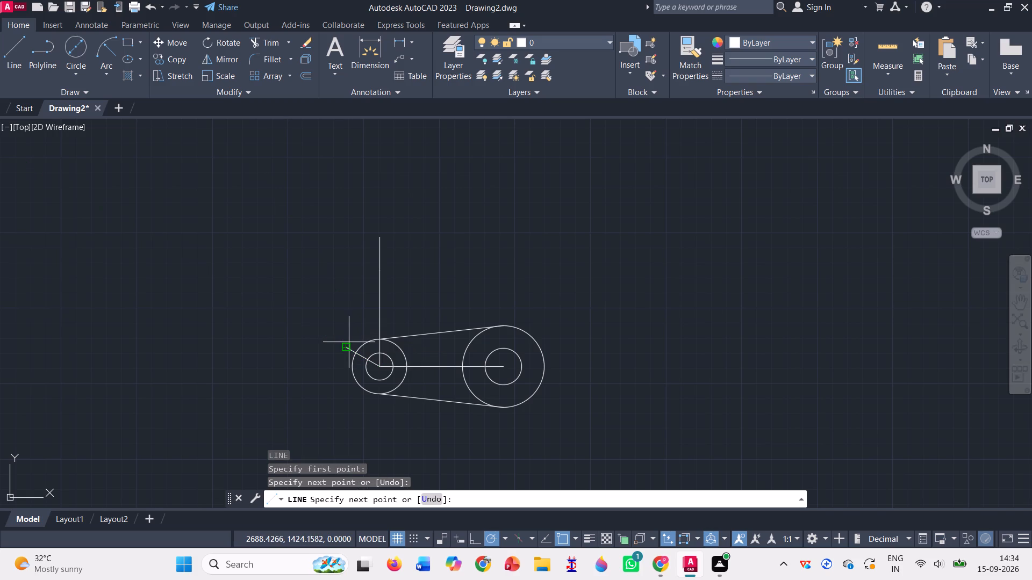
{"action": "left_click", "coordinate": [231, 278]}
{"action": "key", "text": "Escape"}
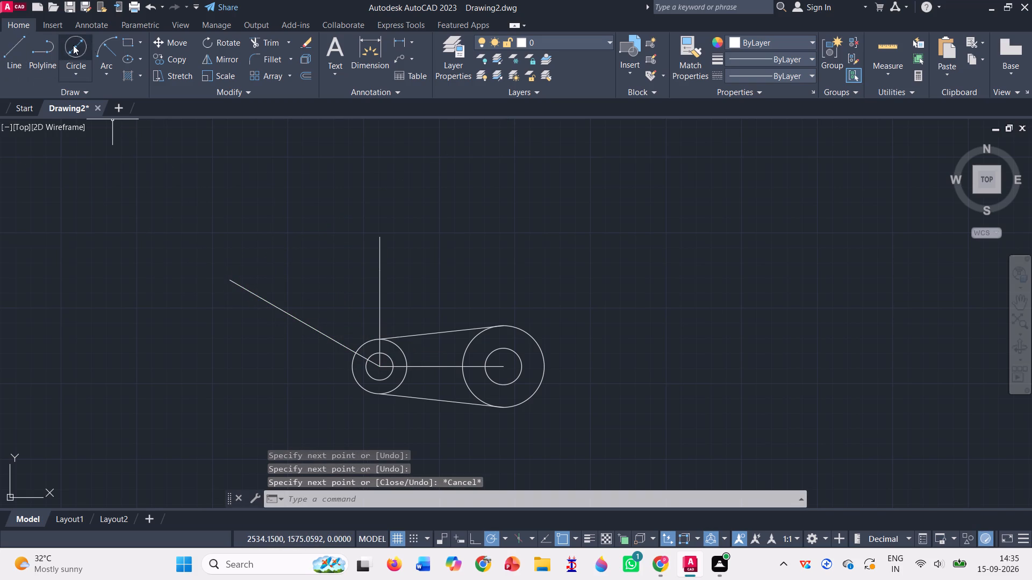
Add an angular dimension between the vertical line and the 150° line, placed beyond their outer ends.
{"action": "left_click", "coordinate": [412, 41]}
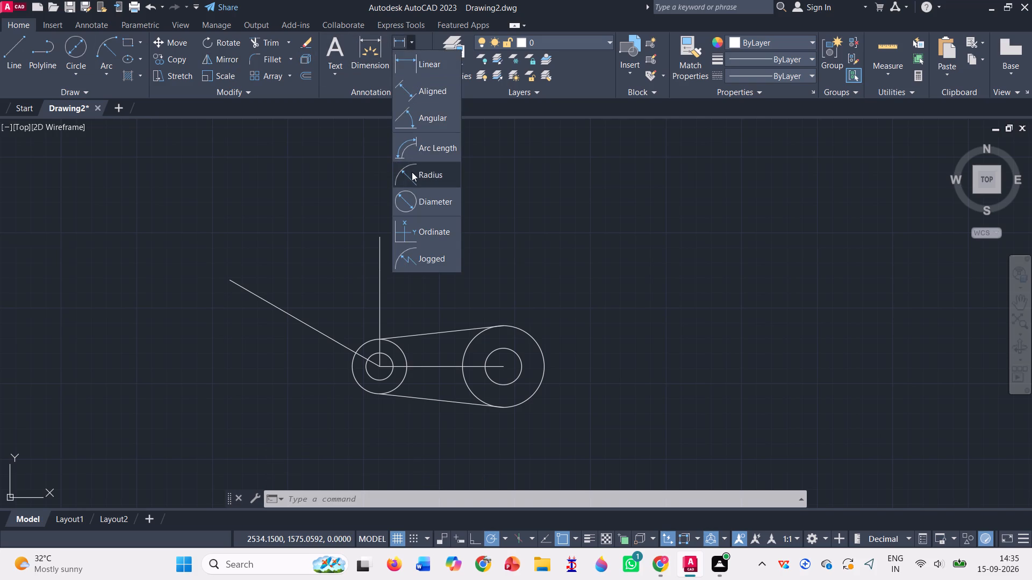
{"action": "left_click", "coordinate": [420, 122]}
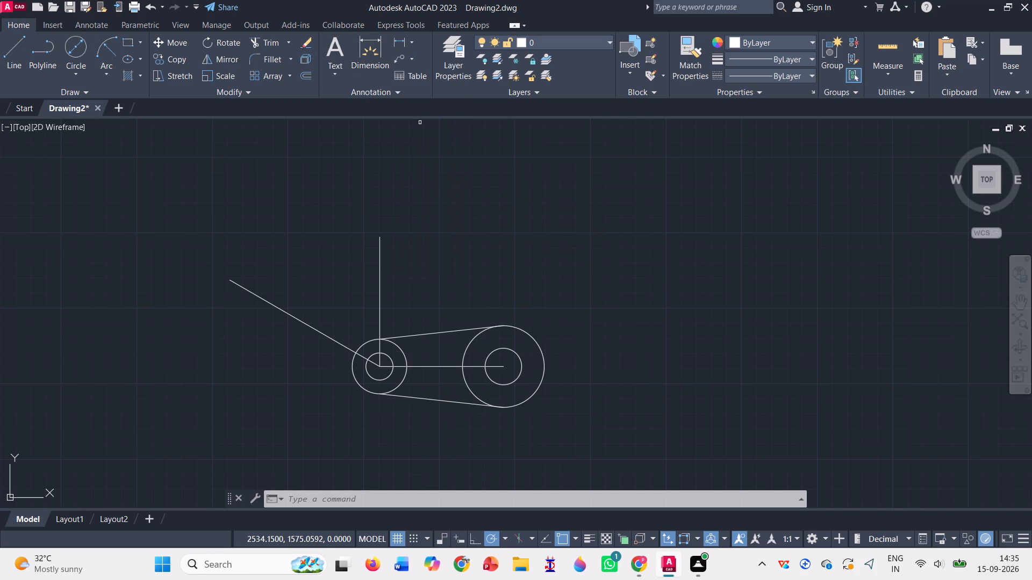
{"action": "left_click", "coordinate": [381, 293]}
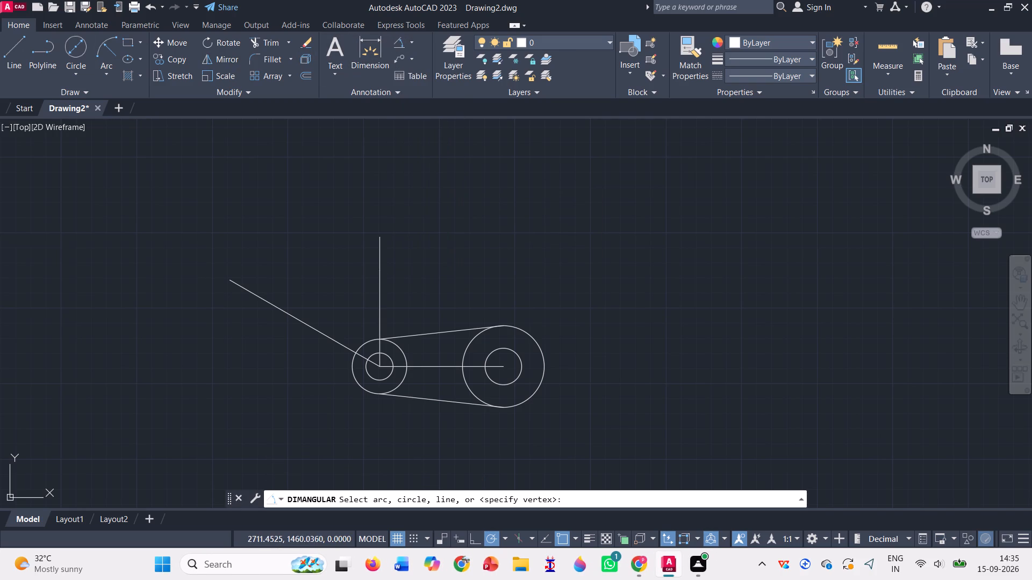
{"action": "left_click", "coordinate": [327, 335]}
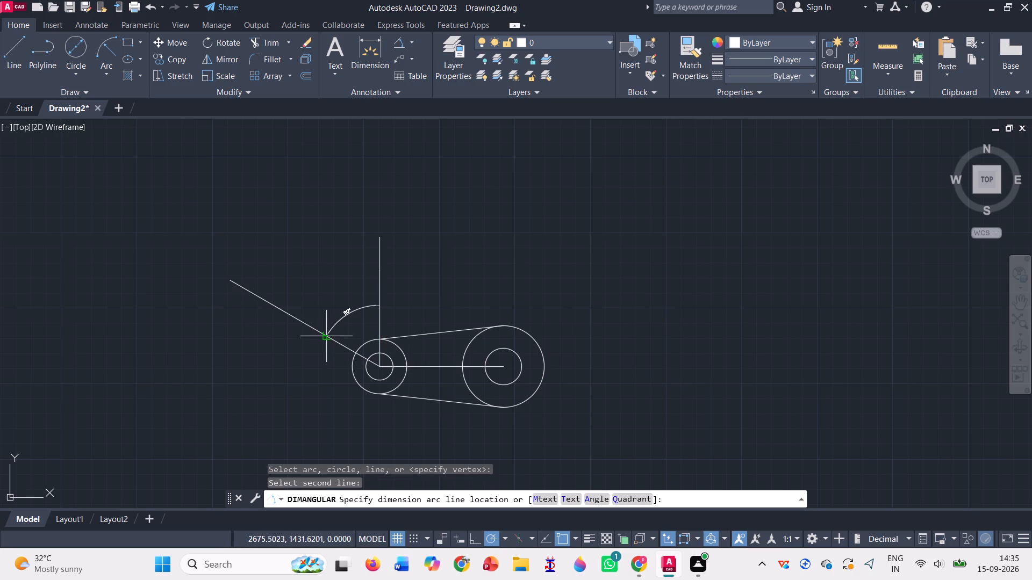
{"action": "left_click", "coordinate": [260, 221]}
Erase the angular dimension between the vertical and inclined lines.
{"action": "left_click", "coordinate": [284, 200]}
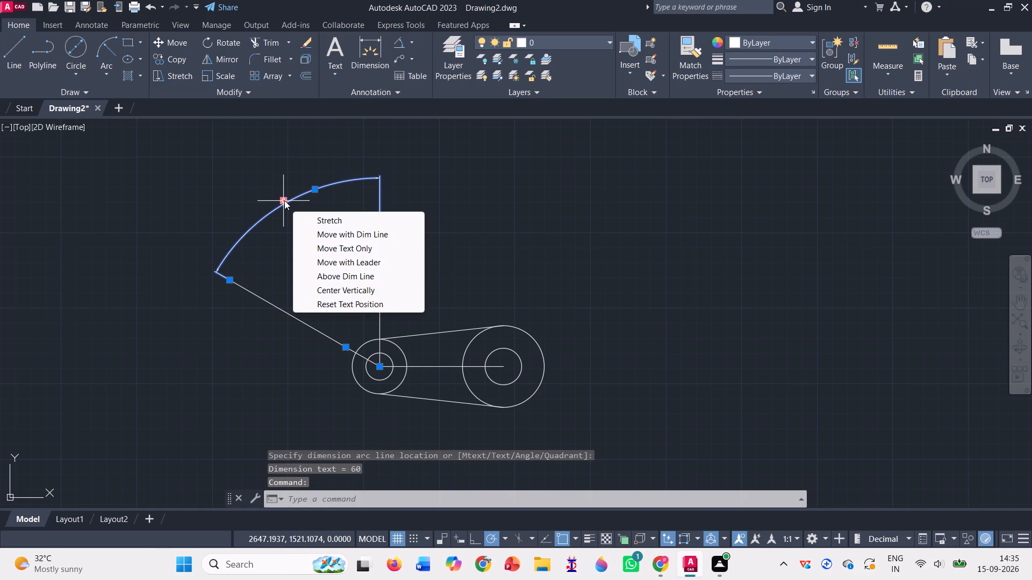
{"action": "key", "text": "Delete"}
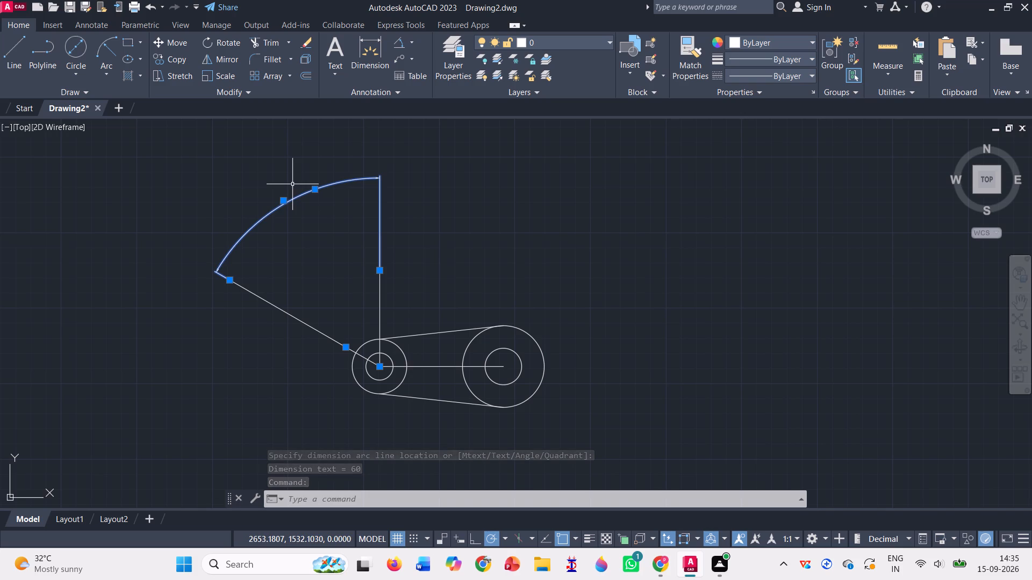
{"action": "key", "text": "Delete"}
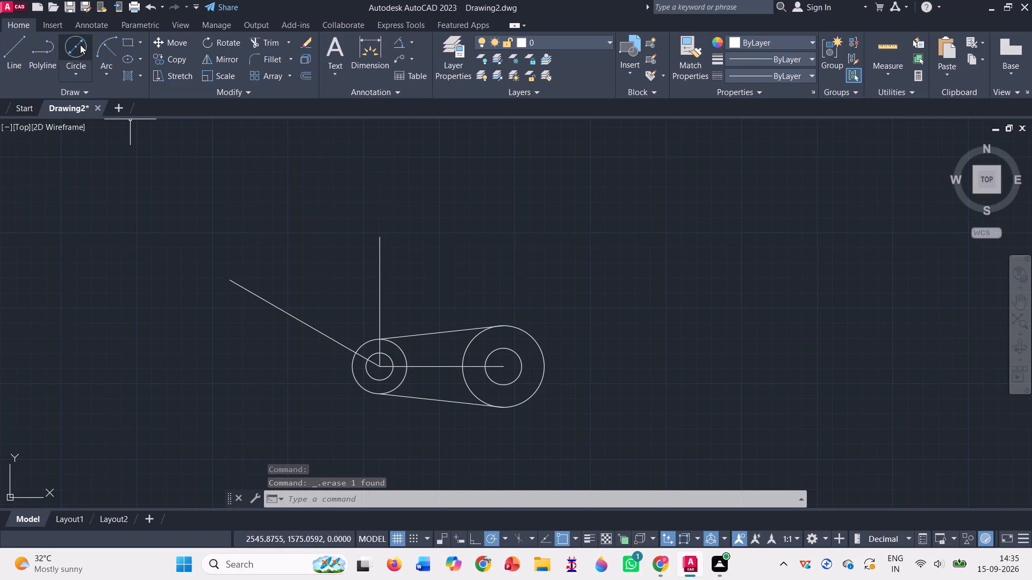
Draw a circle of radius 60 centred on the 18/36-diameter circles.
{"action": "left_click", "coordinate": [81, 71]}
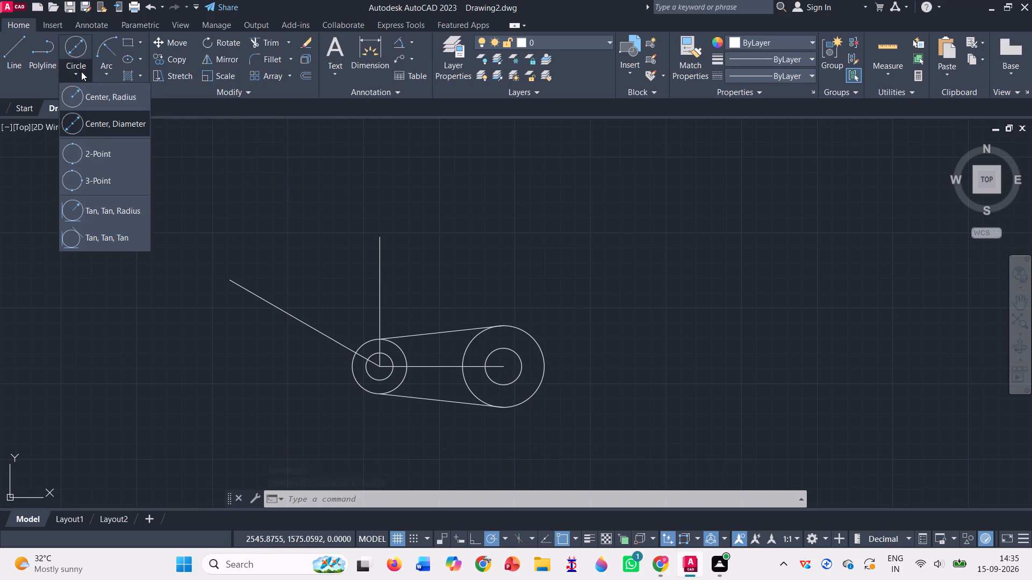
{"action": "left_click", "coordinate": [83, 102]}
{"action": "left_click", "coordinate": [75, 48]}
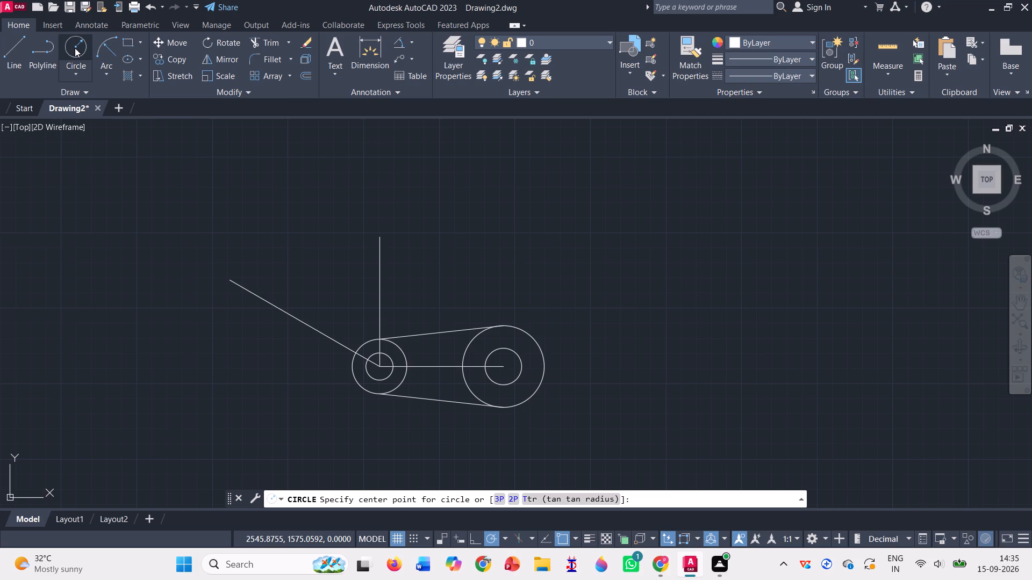
{"action": "left_click", "coordinate": [380, 364]}
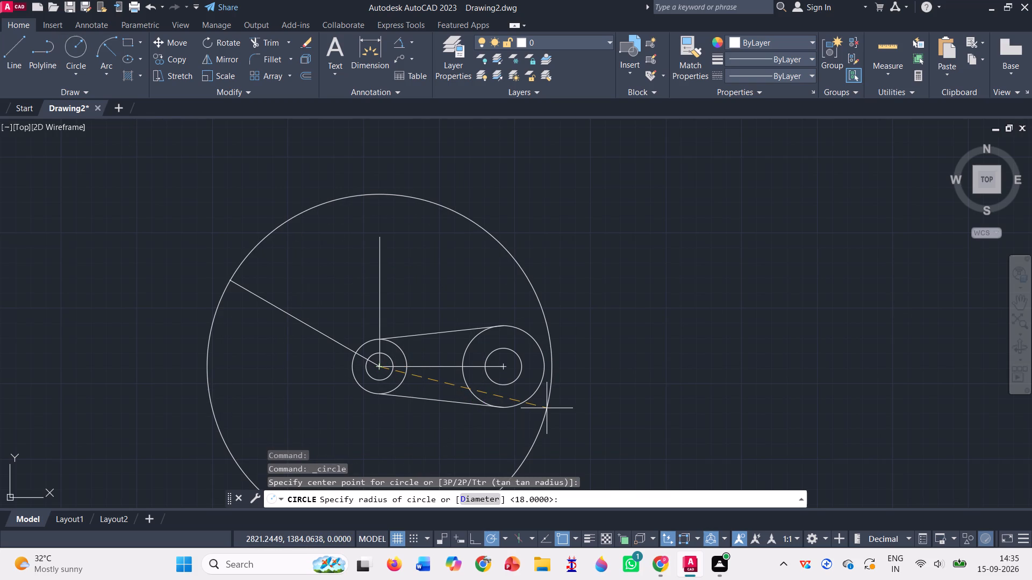
{"action": "type", "text": "60"}
{"action": "key", "text": "Return"}
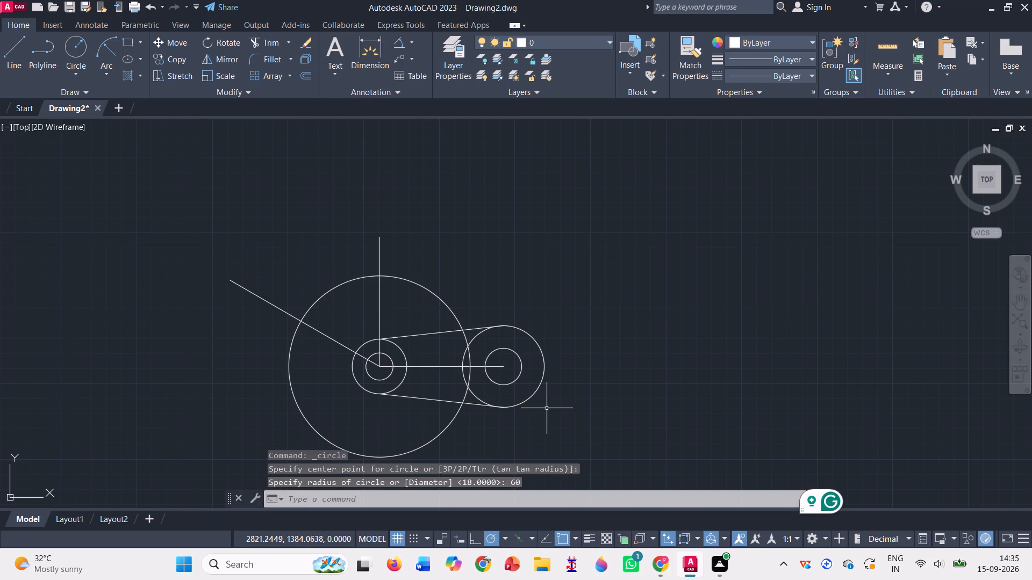
Trim the radius-60 circle down to the arc between the vertical line and the 150° line.
{"action": "left_click", "coordinate": [267, 40]}
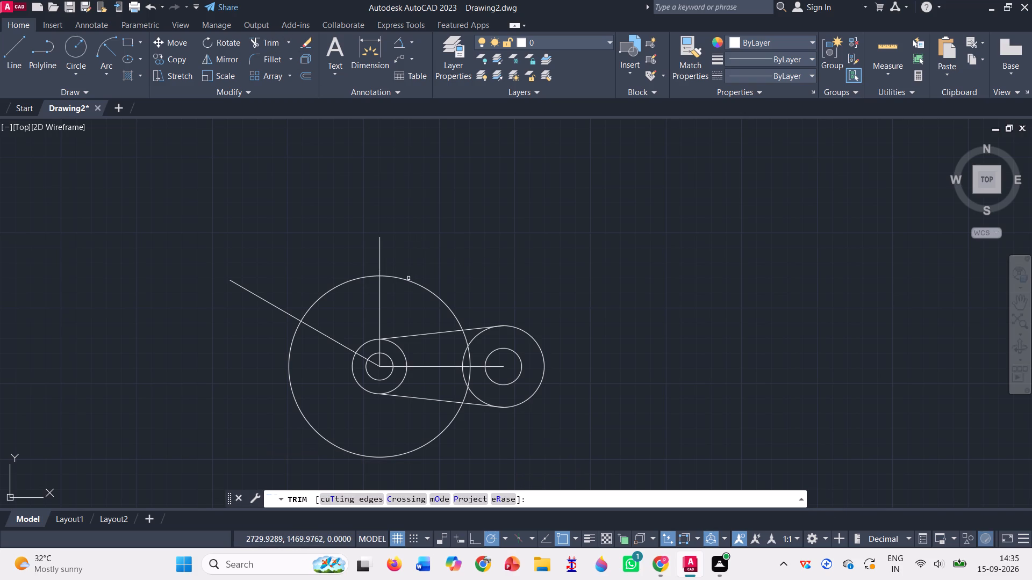
{"action": "left_click", "coordinate": [409, 282]}
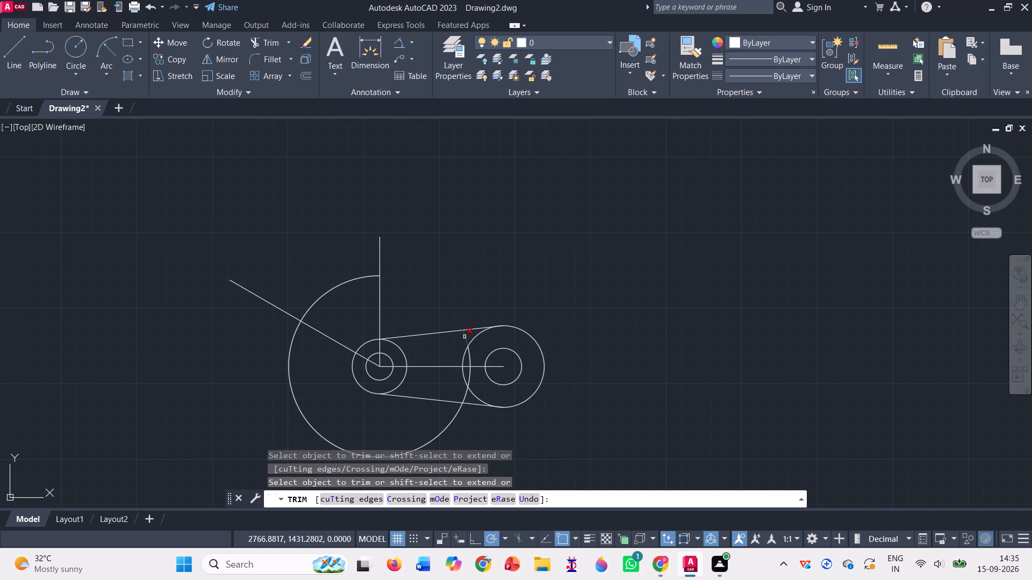
{"action": "left_click", "coordinate": [464, 337]}
{"action": "left_click", "coordinate": [471, 361]}
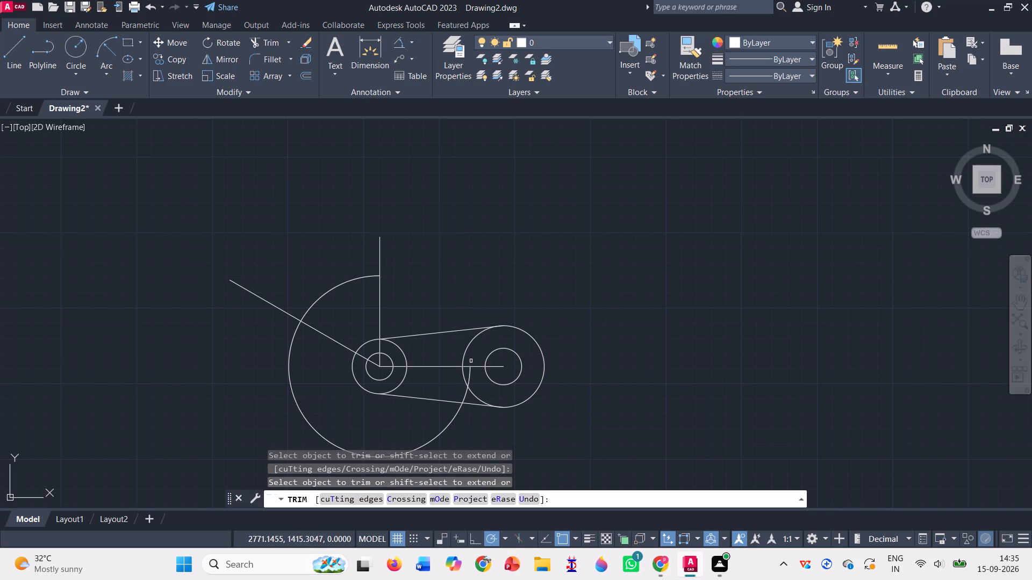
{"action": "left_click", "coordinate": [471, 382]}
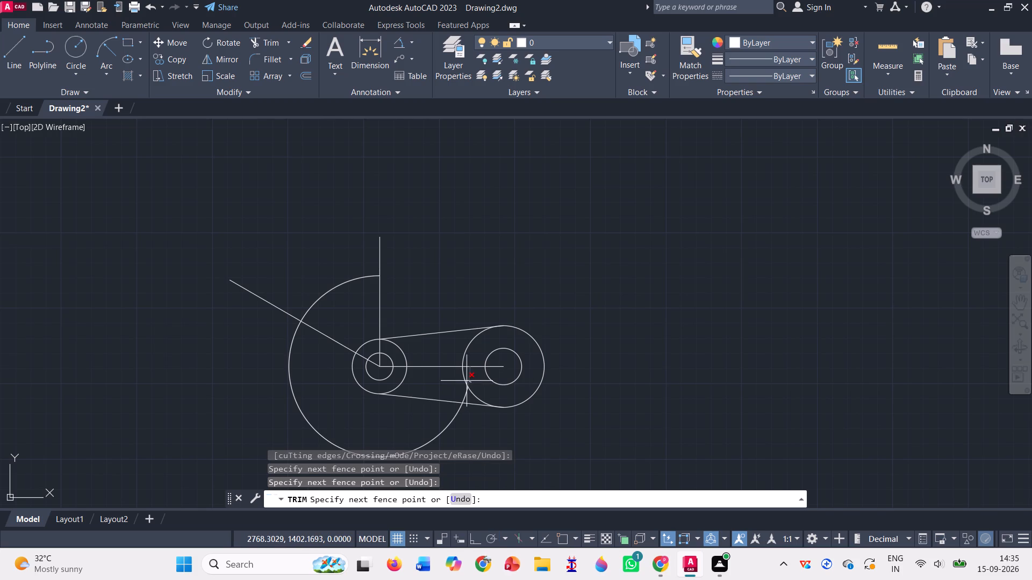
{"action": "left_click", "coordinate": [467, 381]}
{"action": "left_click", "coordinate": [464, 398]}
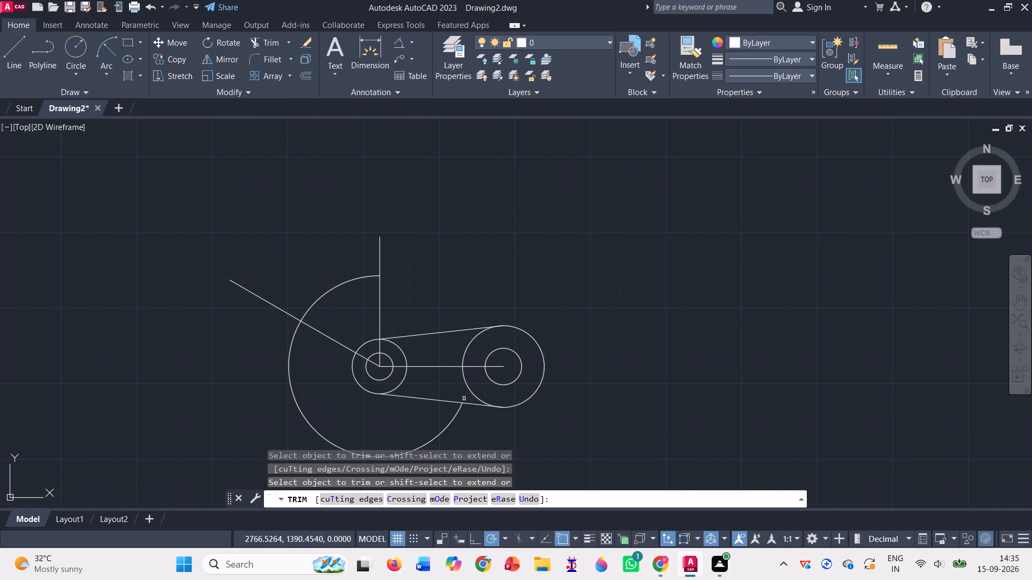
{"action": "left_click", "coordinate": [442, 434]}
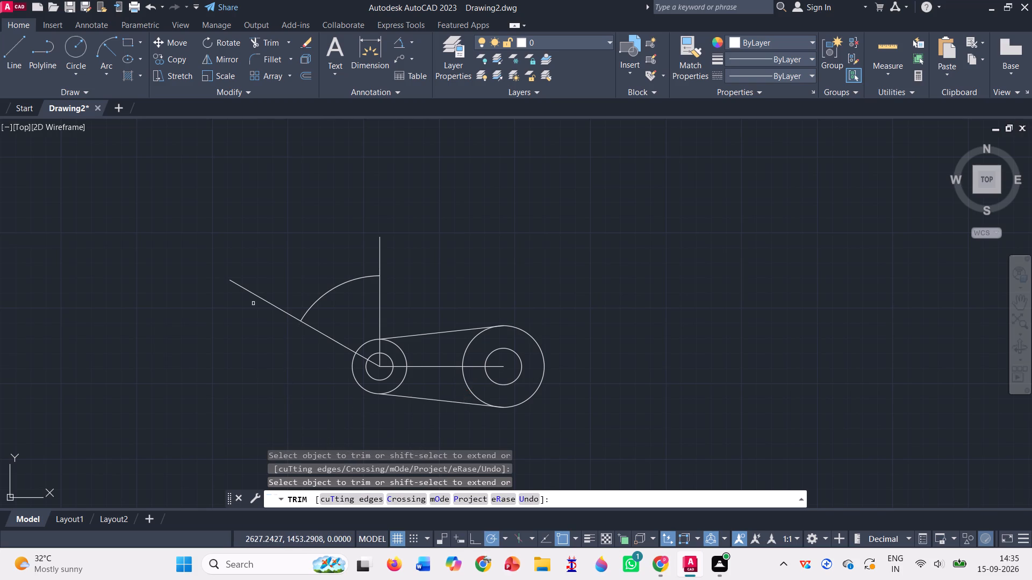
Trim the outer ends of the 150° line and the vertical line that extend beyond the radius-60 arc.
{"action": "left_click", "coordinate": [259, 296]}
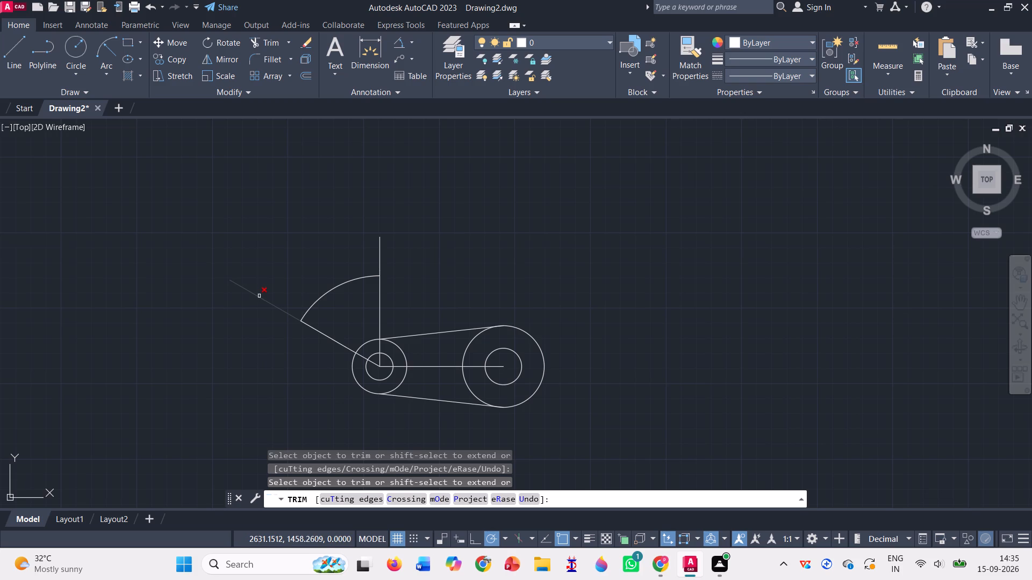
{"action": "left_click", "coordinate": [381, 264]}
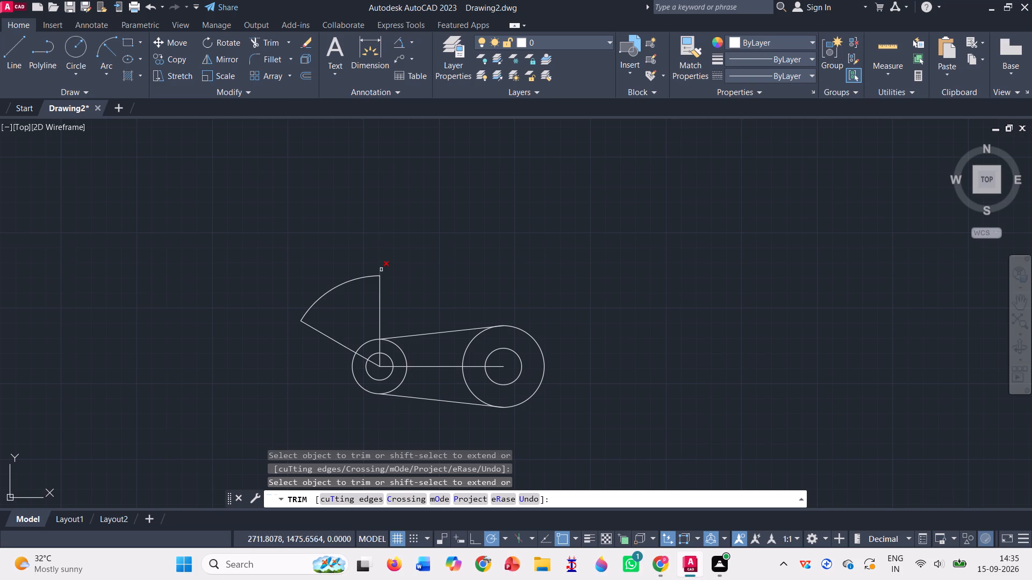
{"action": "left_click", "coordinate": [381, 270]}
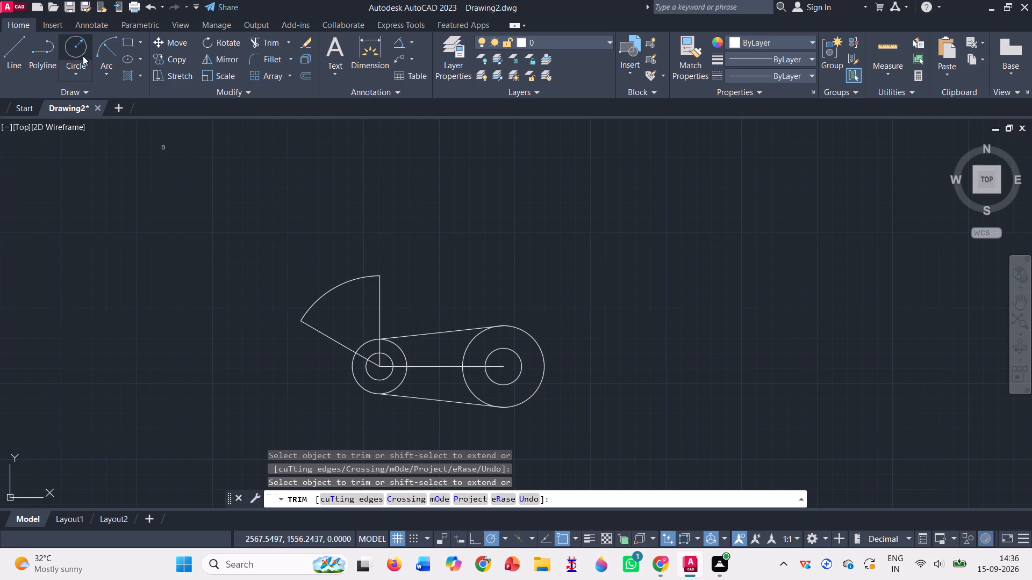
Draw concentric circles of radius 6 and 12 centred where the radius-60 arc meets the vertical line.
{"action": "left_click", "coordinate": [78, 49]}
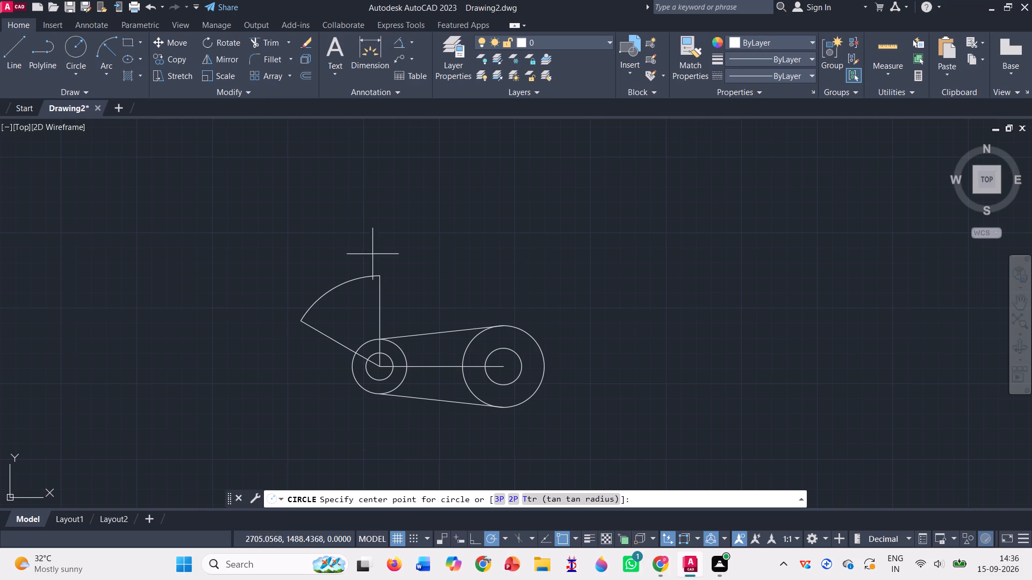
{"action": "left_click_drag", "start_coordinate": [379, 275], "coordinate": [395, 275]}
{"action": "key", "text": "6"}
{"action": "key", "text": "Return"}
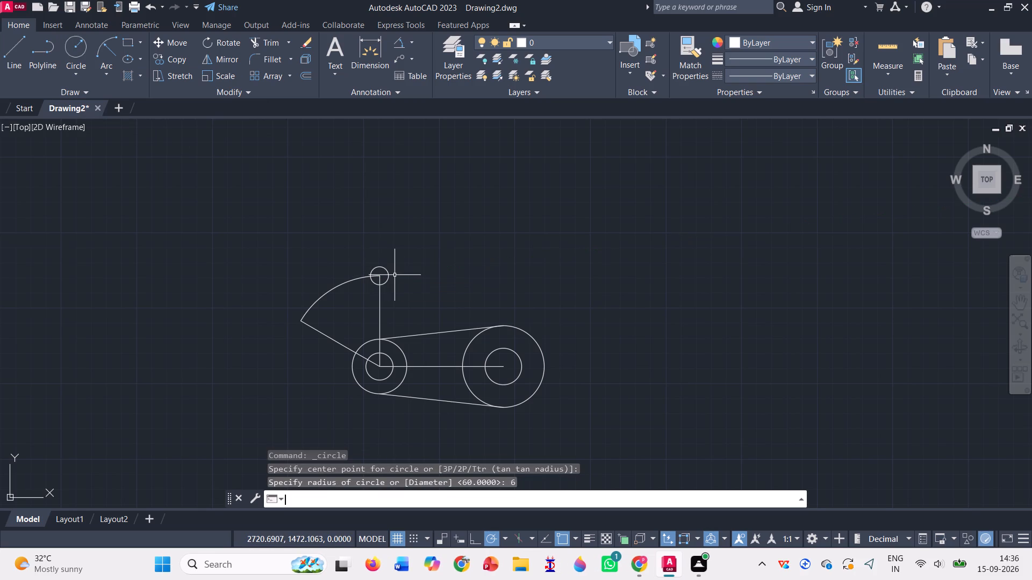
{"action": "left_click", "coordinate": [77, 41]}
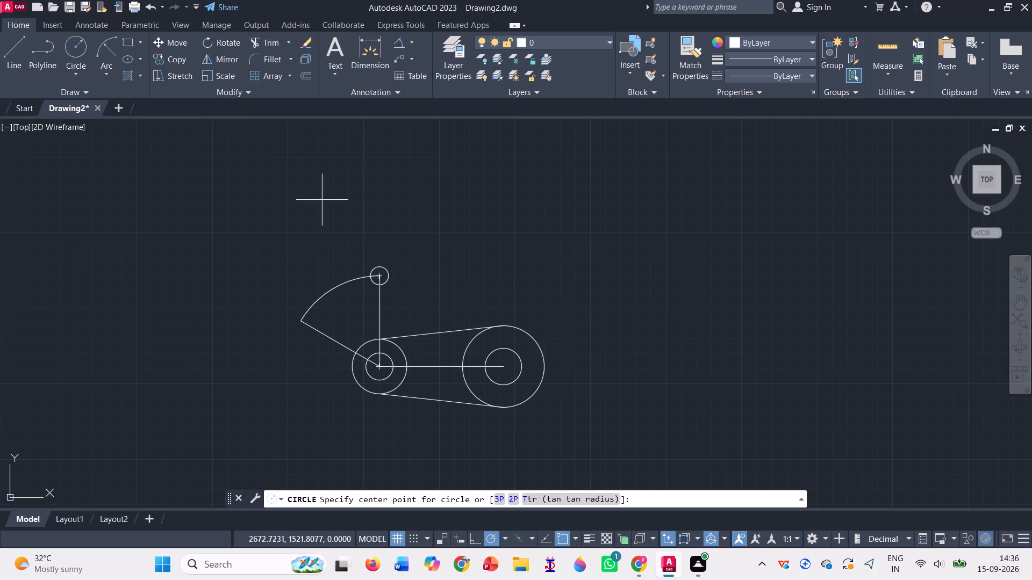
{"action": "left_click_drag", "start_coordinate": [379, 275], "coordinate": [402, 278]}
{"action": "type", "text": "12"}
{"action": "key", "text": "Return"}
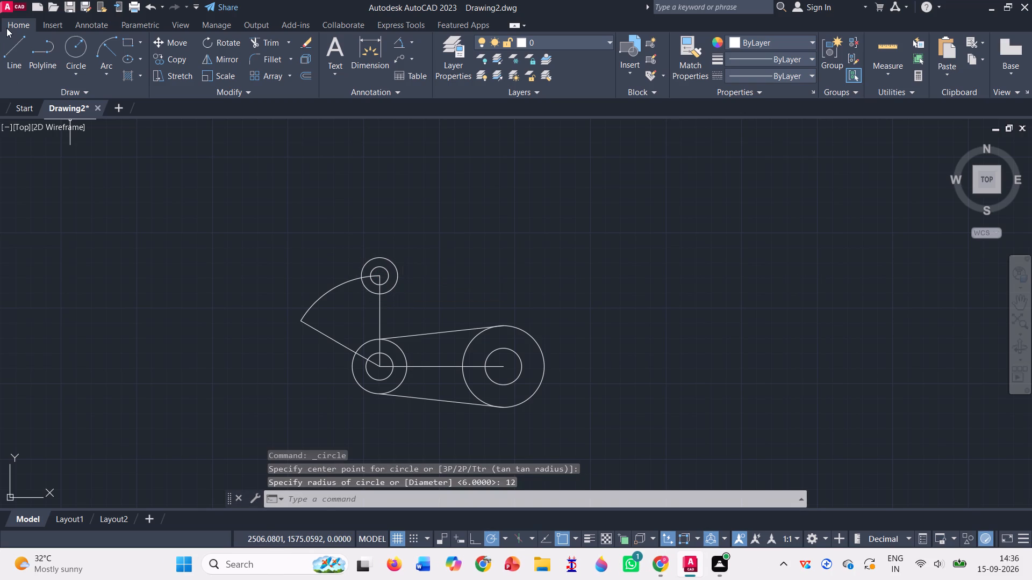
Draw concentric circles of radius 6 and 12 centred where the radius-60 arc meets the 150° line.
{"action": "left_click", "coordinate": [77, 50]}
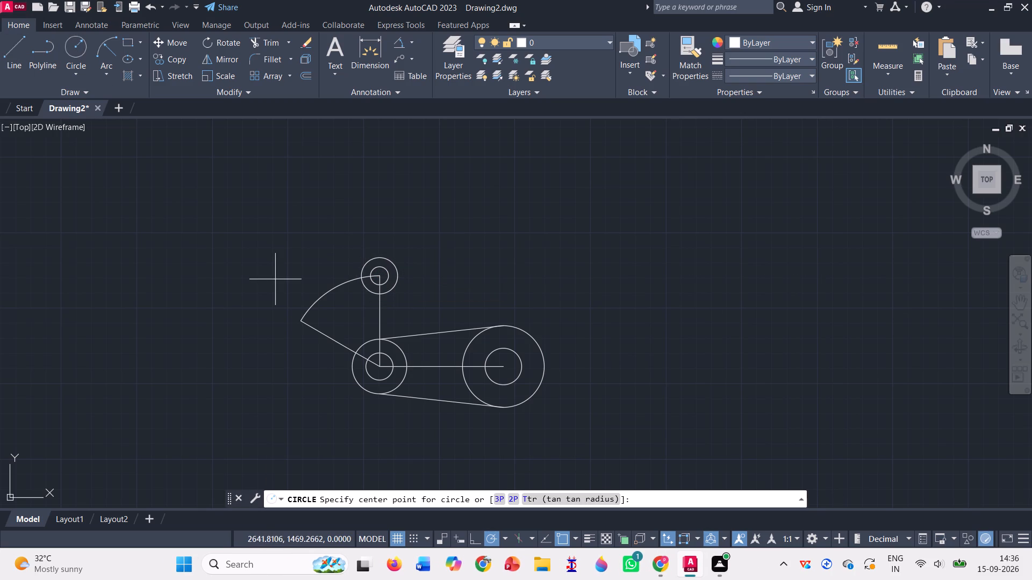
{"action": "left_click_drag", "start_coordinate": [303, 320], "coordinate": [313, 321]}
{"action": "key", "text": "6"}
{"action": "key", "text": "Return"}
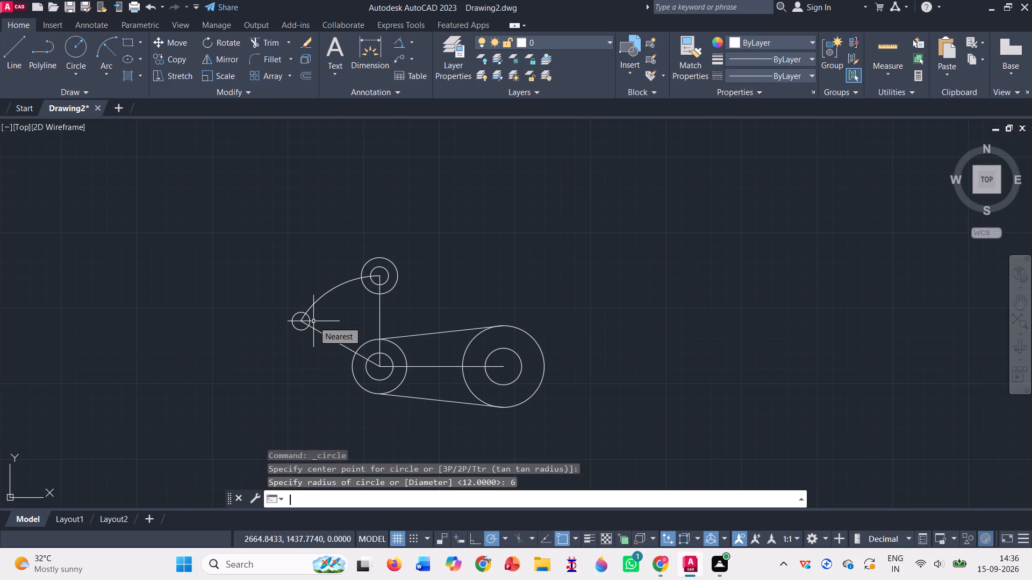
{"action": "left_click", "coordinate": [84, 54]}
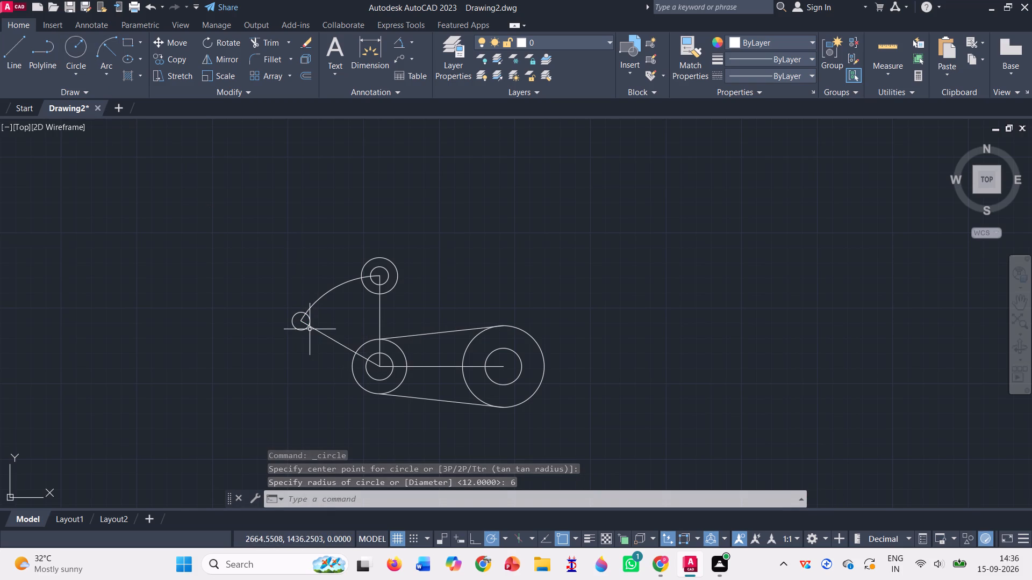
{"action": "left_click", "coordinate": [80, 41]}
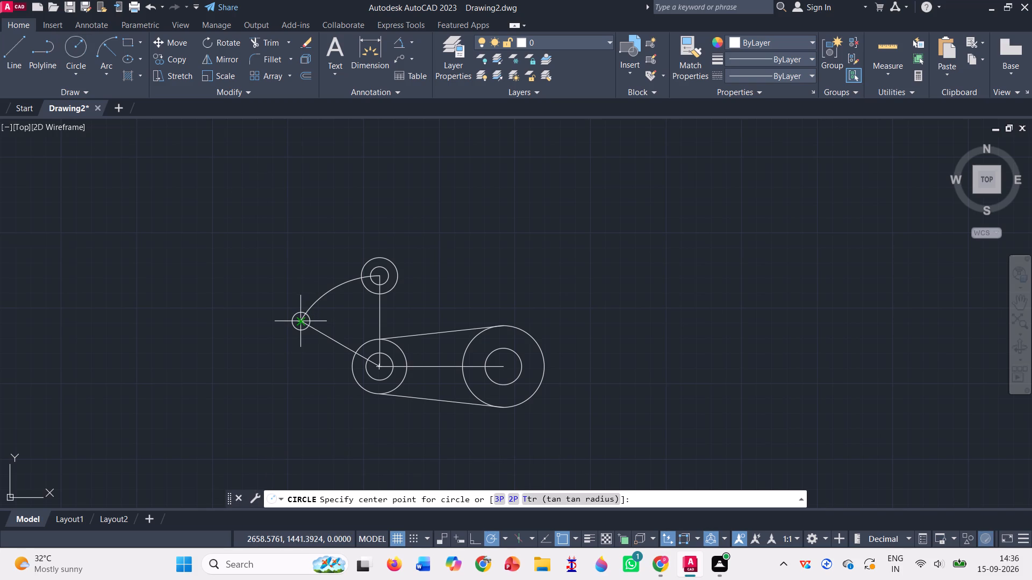
{"action": "left_click_drag", "start_coordinate": [299, 319], "coordinate": [319, 320]}
{"action": "type", "text": "12"}
{"action": "key", "text": "Return"}
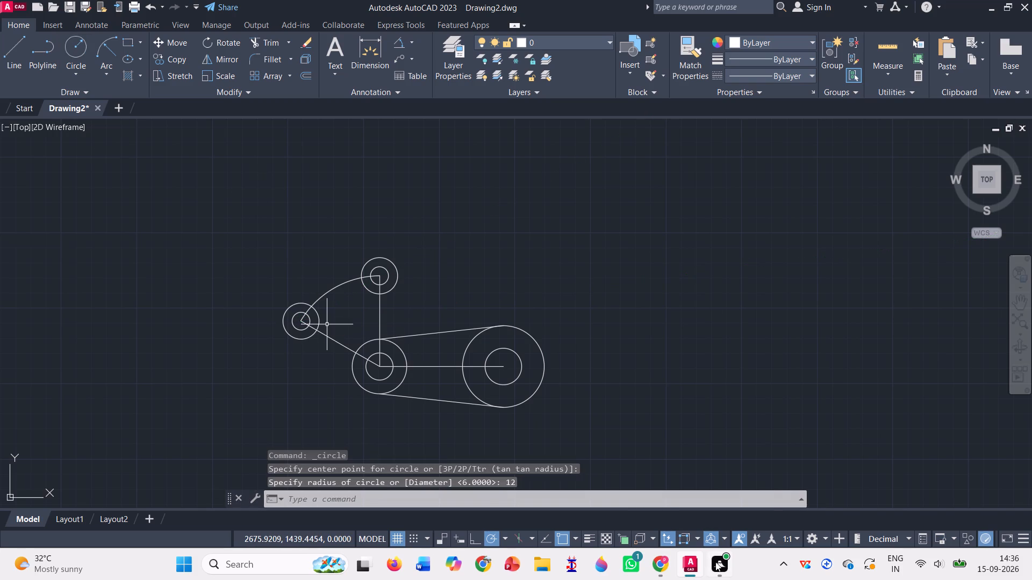
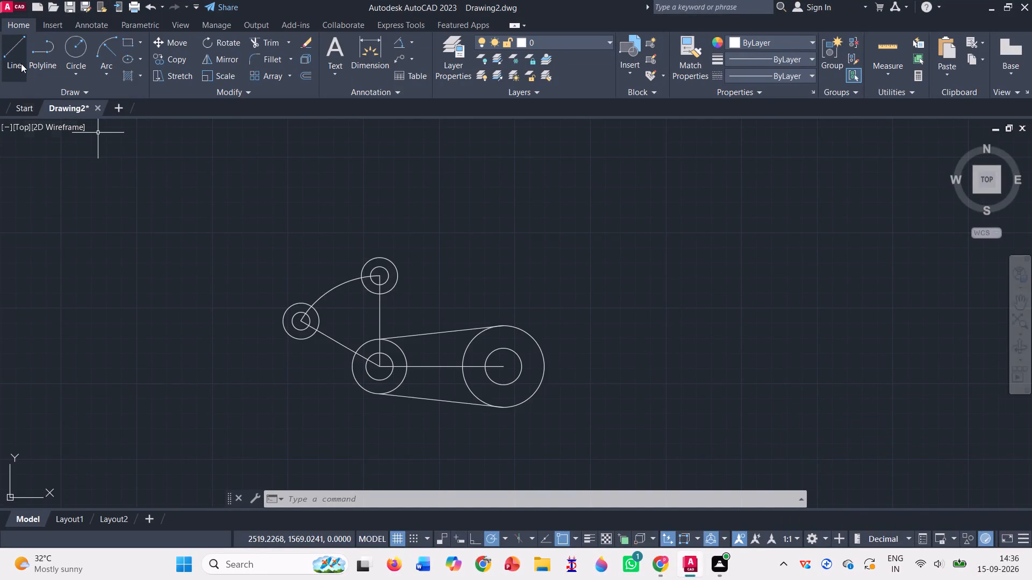
Draw a line from the left radius-6/12 circle pair's centre, continuing the 150° line outward past the radius-12 circle.
{"action": "left_click", "coordinate": [109, 48]}
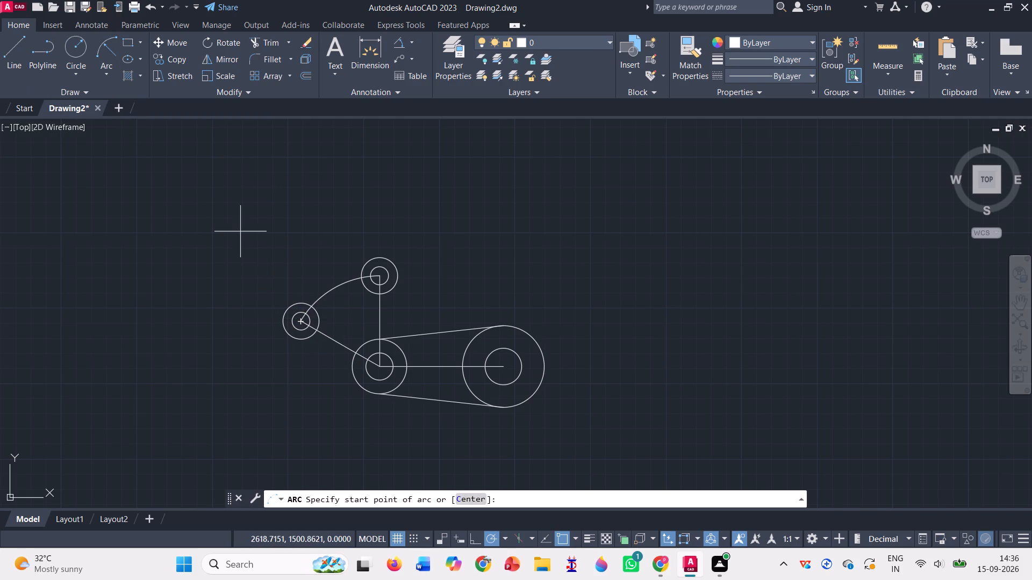
{"action": "left_click", "coordinate": [16, 43]}
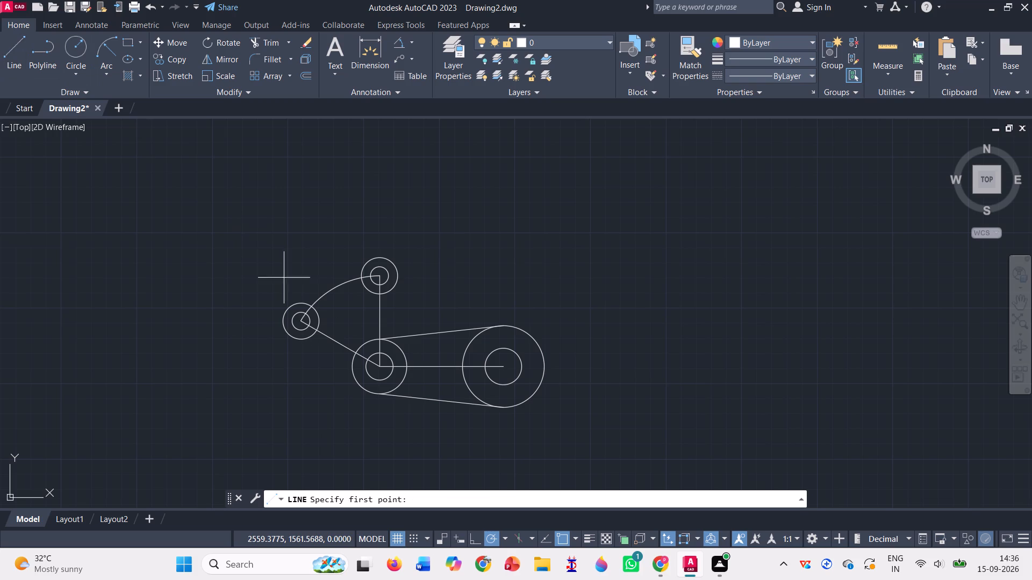
{"action": "left_click_drag", "start_coordinate": [300, 321], "coordinate": [271, 306]}
{"action": "left_click", "coordinate": [271, 306]}
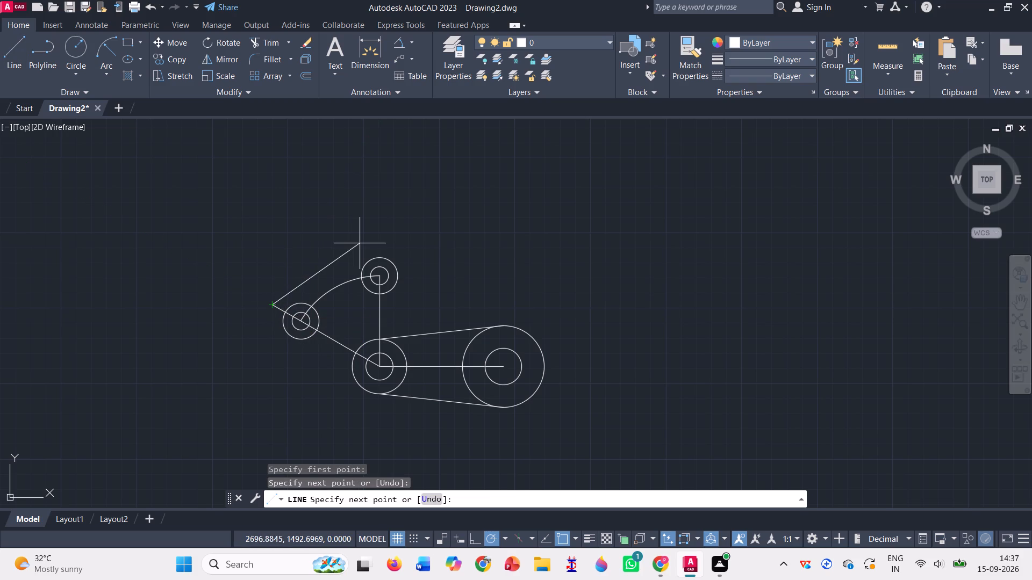
{"action": "key", "text": "Escape"}
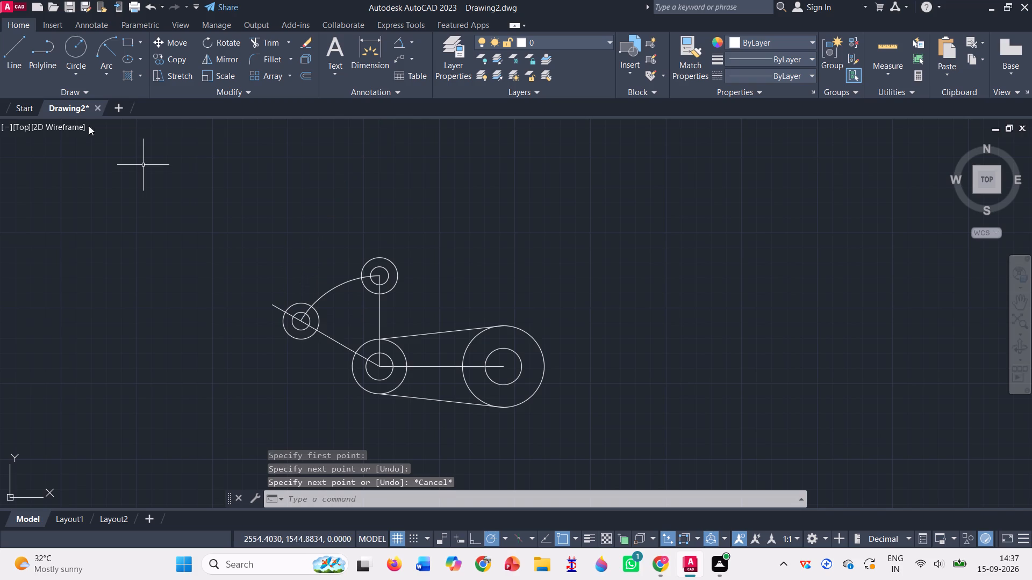
Draw a vertical line about 22 units long upward from the centre of the upper radius-6/12 circle pair.
{"action": "left_click", "coordinate": [17, 55]}
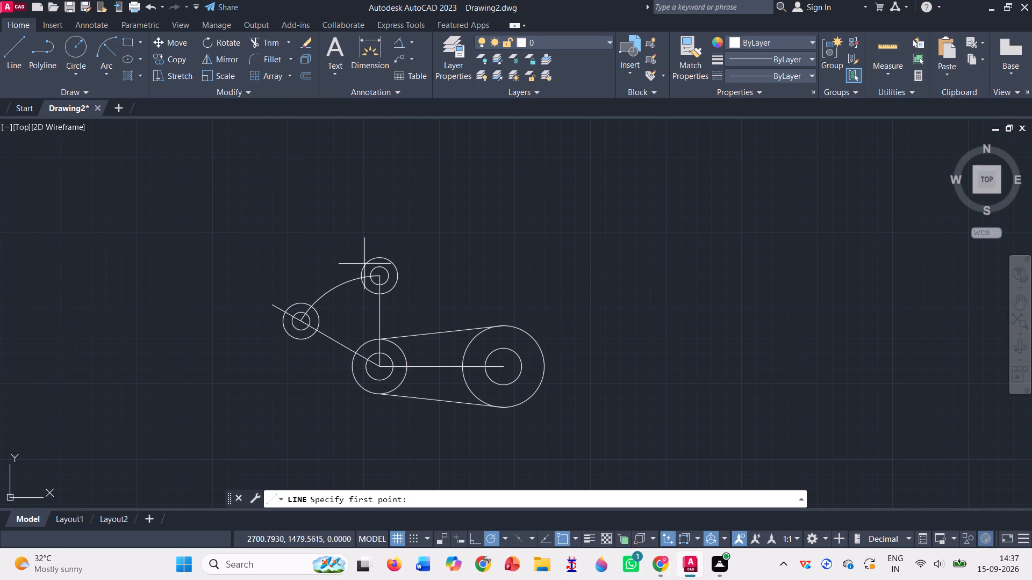
{"action": "left_click", "coordinate": [378, 274]}
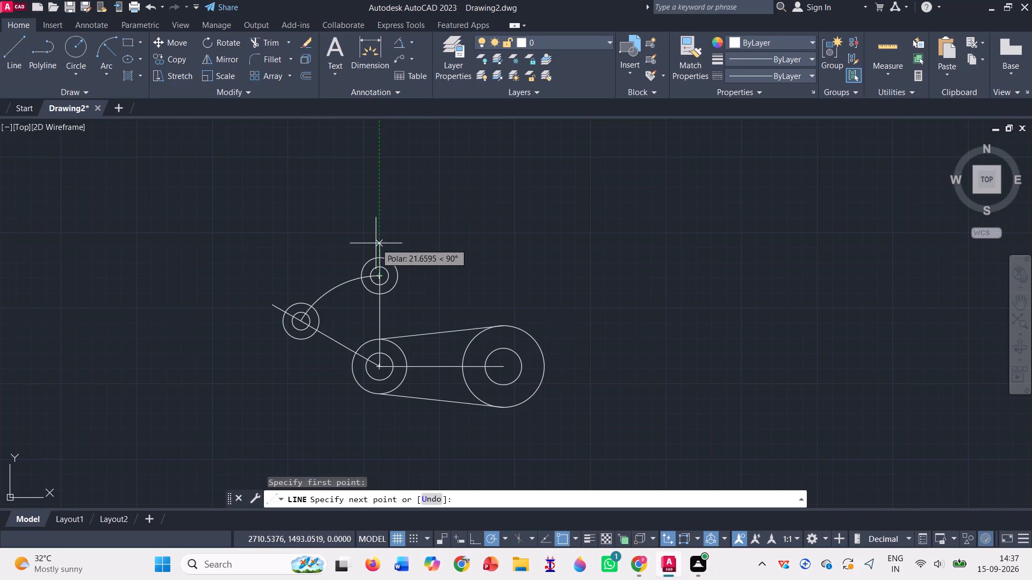
{"action": "left_click", "coordinate": [376, 243]}
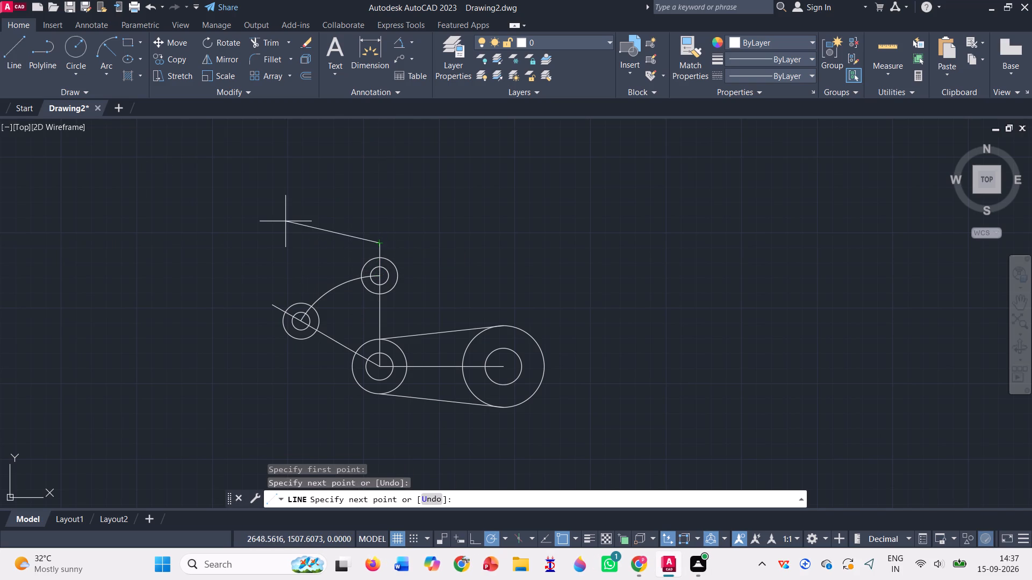
{"action": "key", "text": "Escape"}
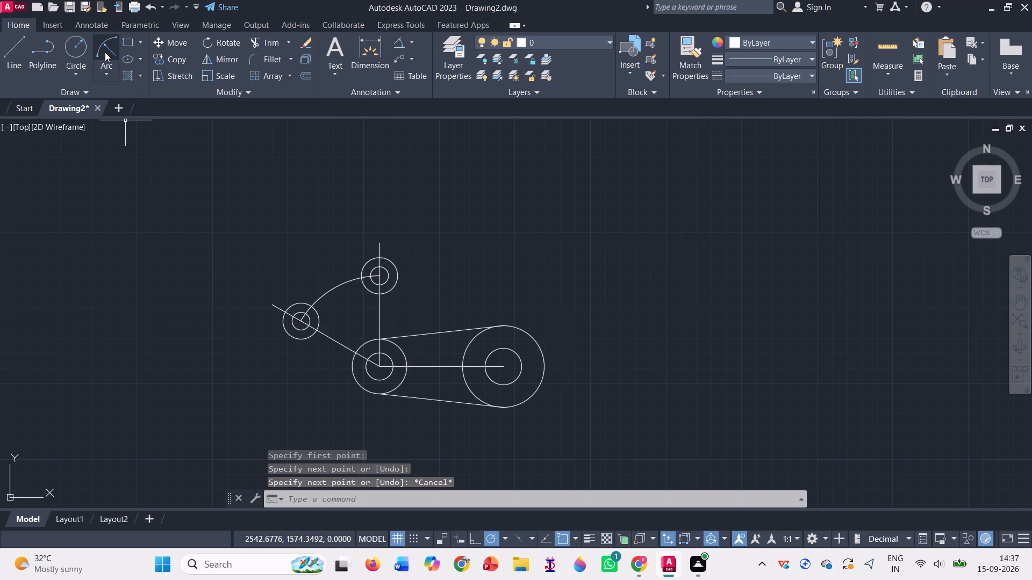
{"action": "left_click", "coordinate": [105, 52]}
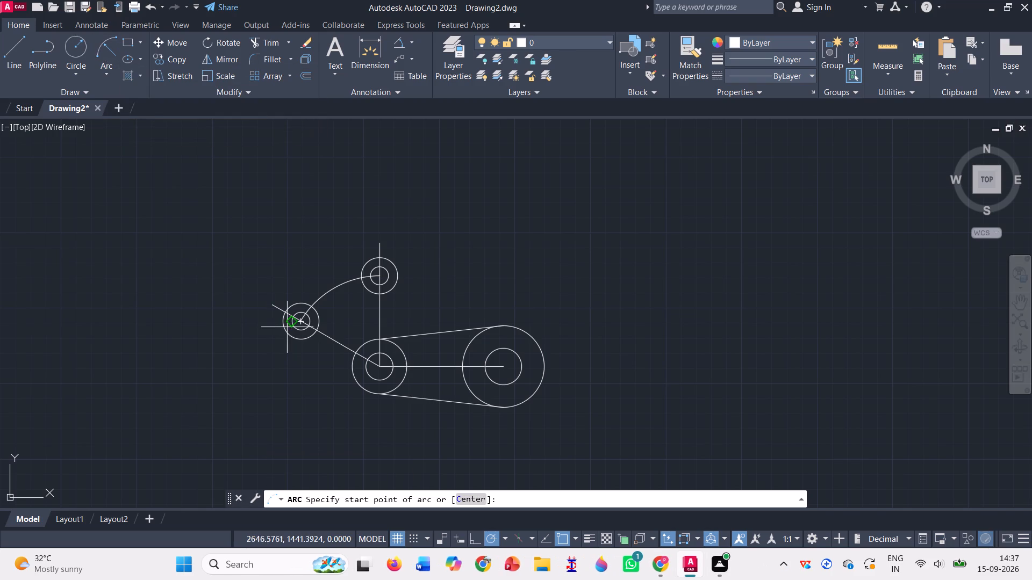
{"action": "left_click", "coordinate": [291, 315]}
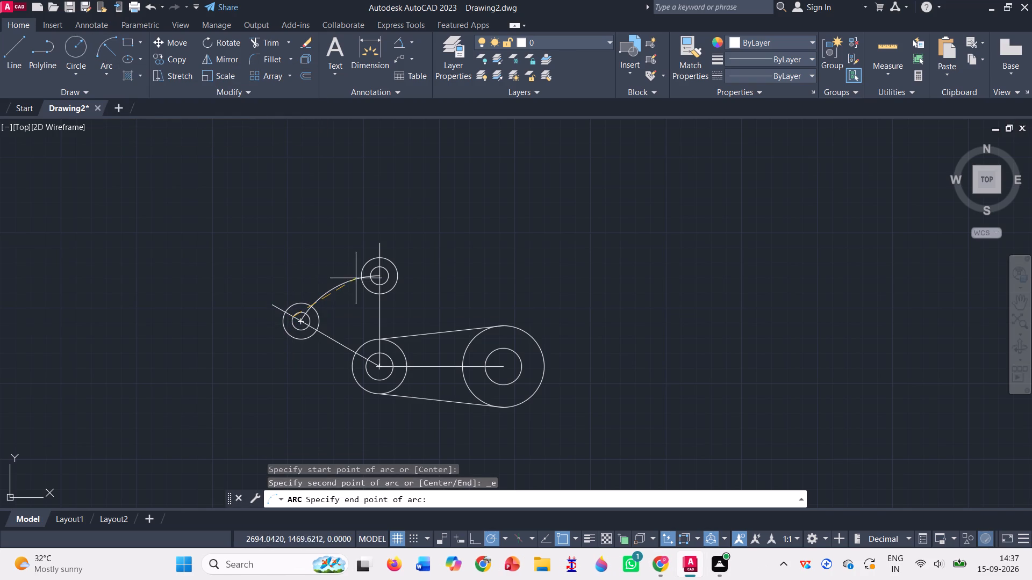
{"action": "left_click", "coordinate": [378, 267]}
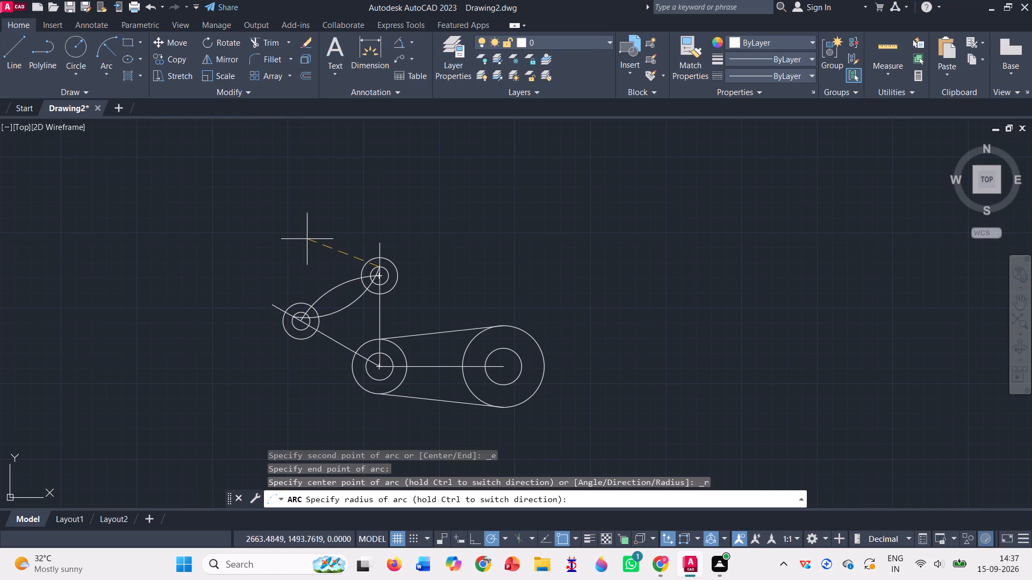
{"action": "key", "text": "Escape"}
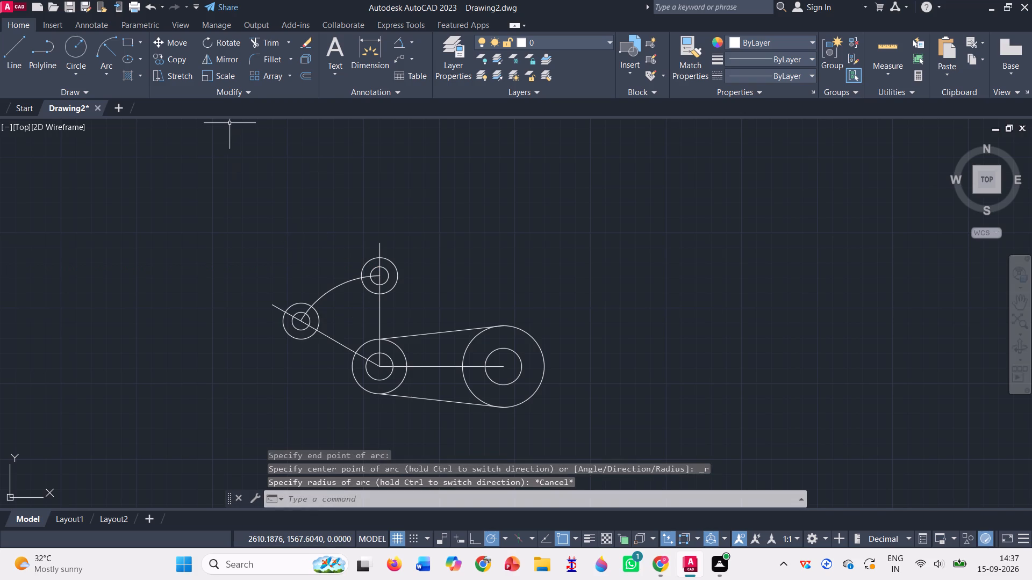
Draw a radius-60 Start, End, Radius arc joining the outer sides of the two radius-6 circles, from the vertical line to the 150° line.
{"action": "left_click", "coordinate": [112, 50]}
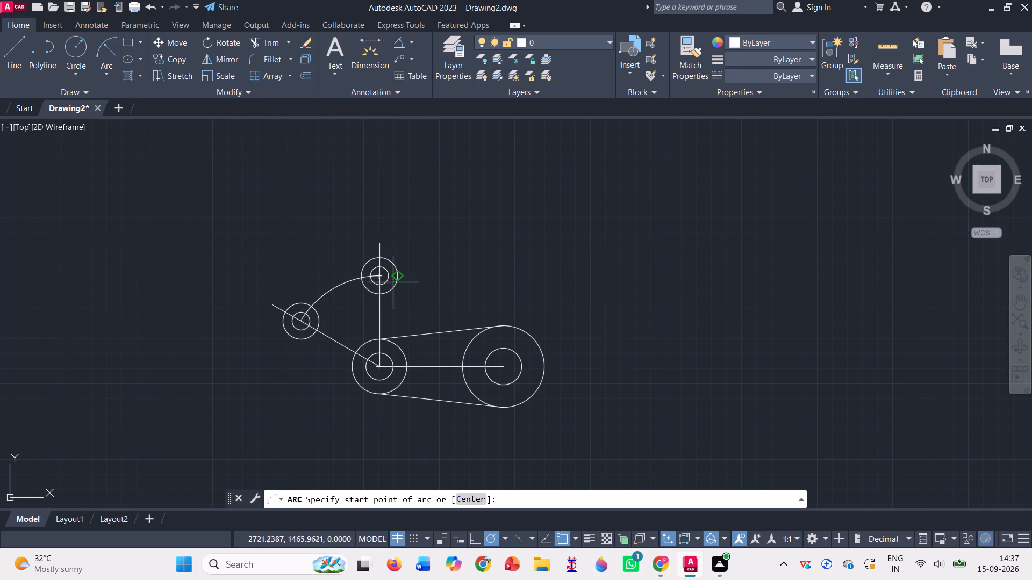
{"action": "left_click", "coordinate": [381, 265]}
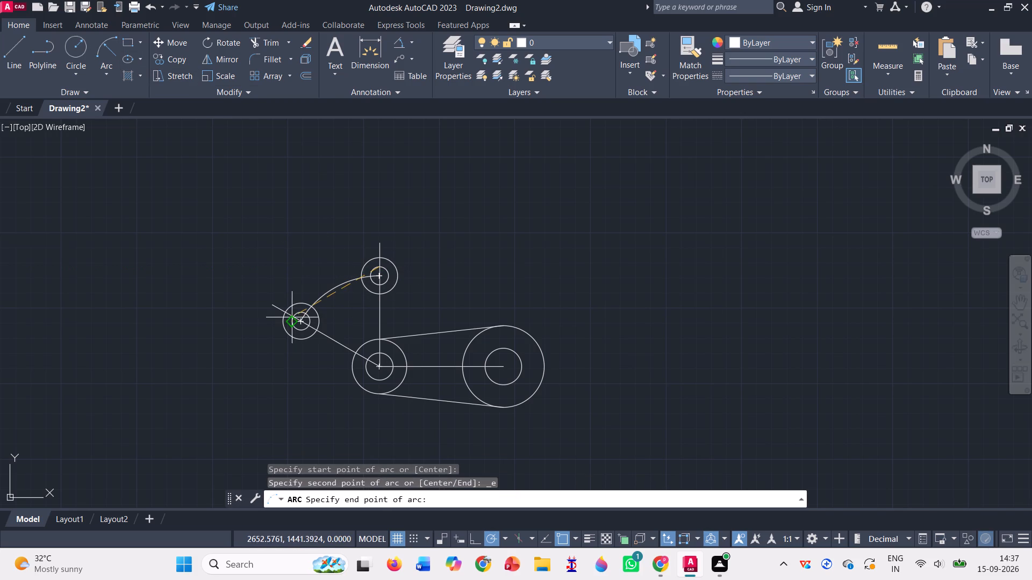
{"action": "left_click", "coordinate": [293, 314]}
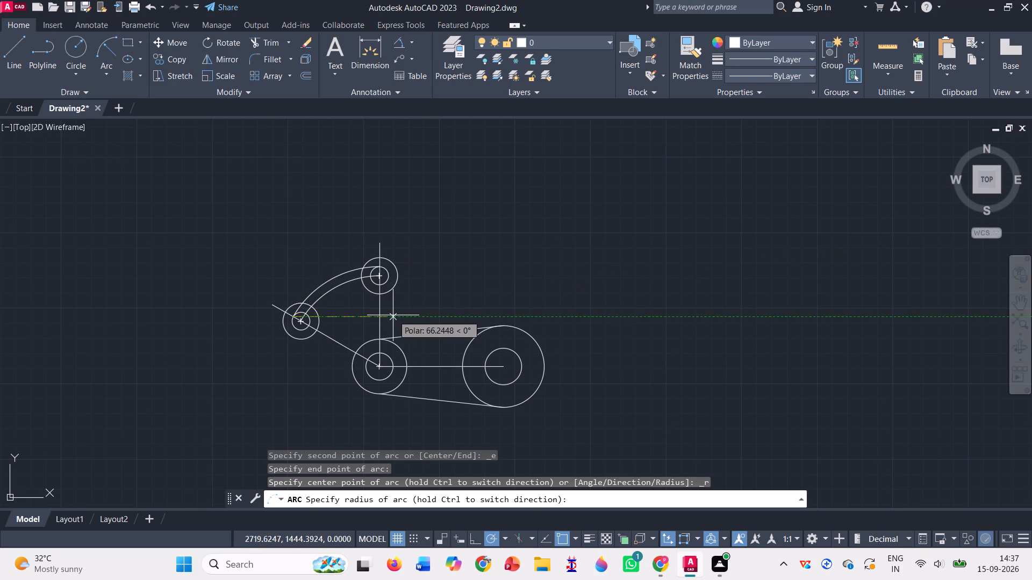
{"action": "type", "text": "60"}
{"action": "key", "text": "Return"}
Draw a radius-60 arc joining the outer sides of the two radius-12 circles, from the vertical line to the 150° line.
{"action": "left_click", "coordinate": [107, 42]}
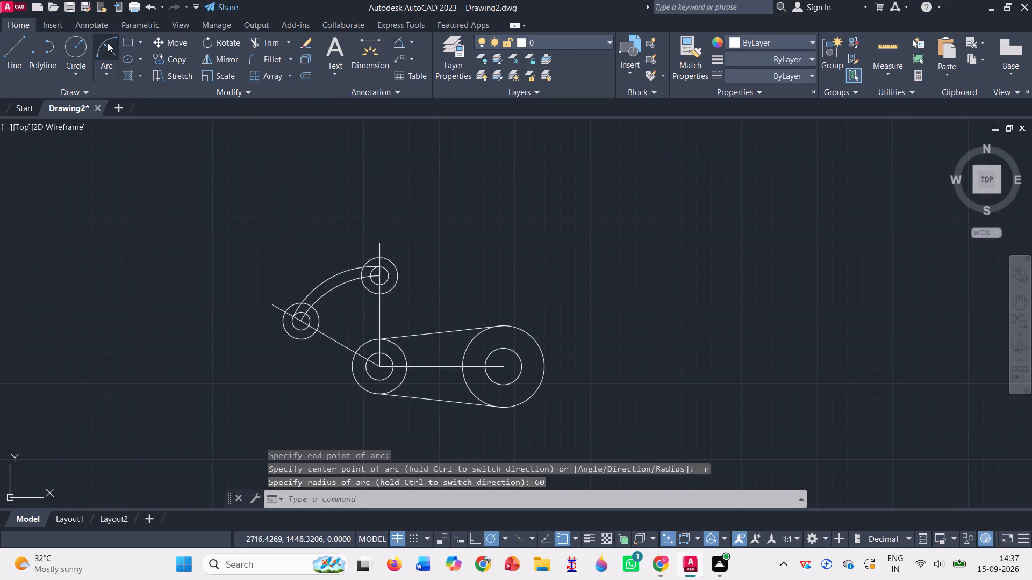
{"action": "left_click", "coordinate": [380, 257]}
{"action": "left_click", "coordinate": [282, 311]}
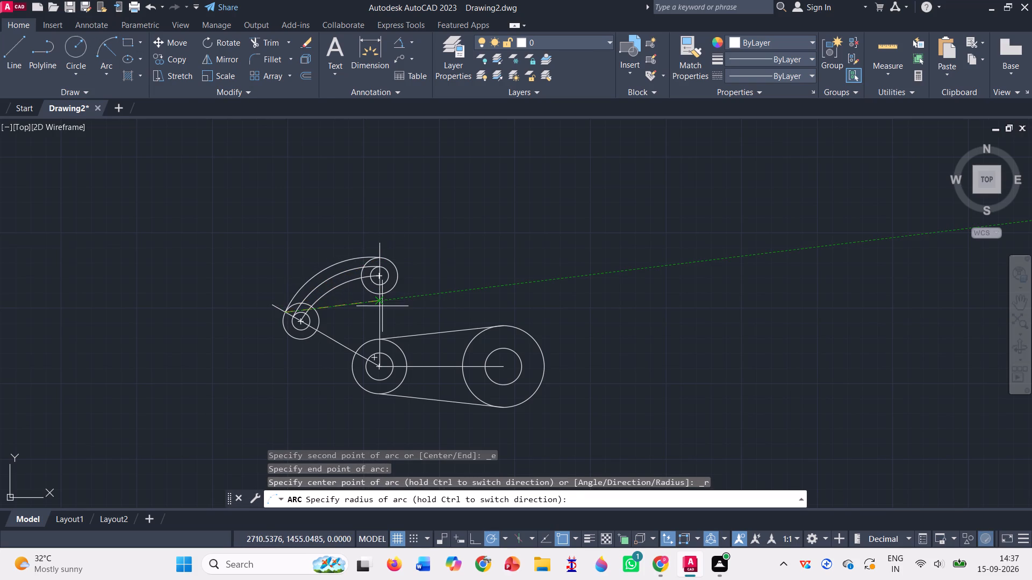
{"action": "type", "text": "60"}
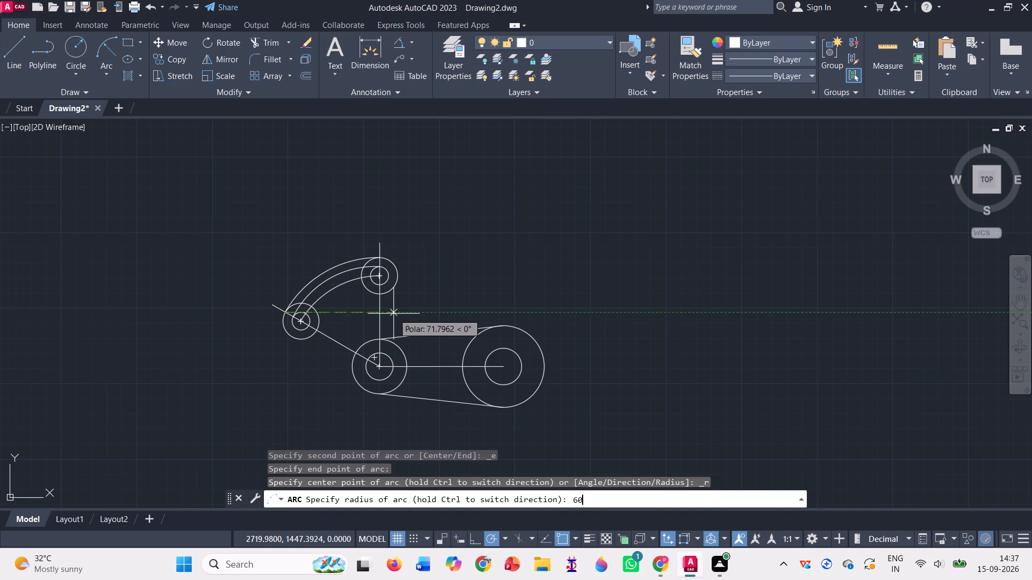
{"action": "key", "text": "Return"}
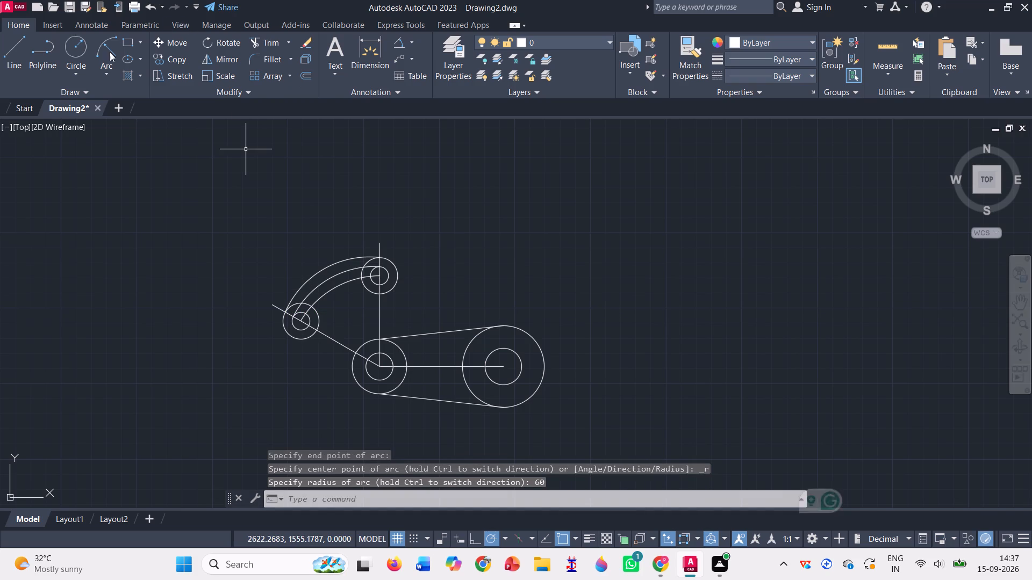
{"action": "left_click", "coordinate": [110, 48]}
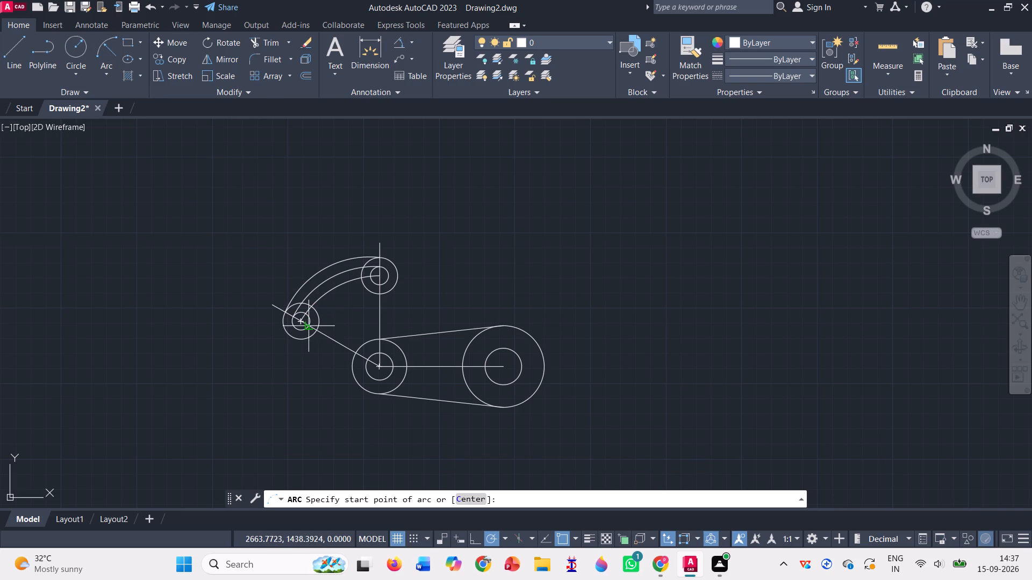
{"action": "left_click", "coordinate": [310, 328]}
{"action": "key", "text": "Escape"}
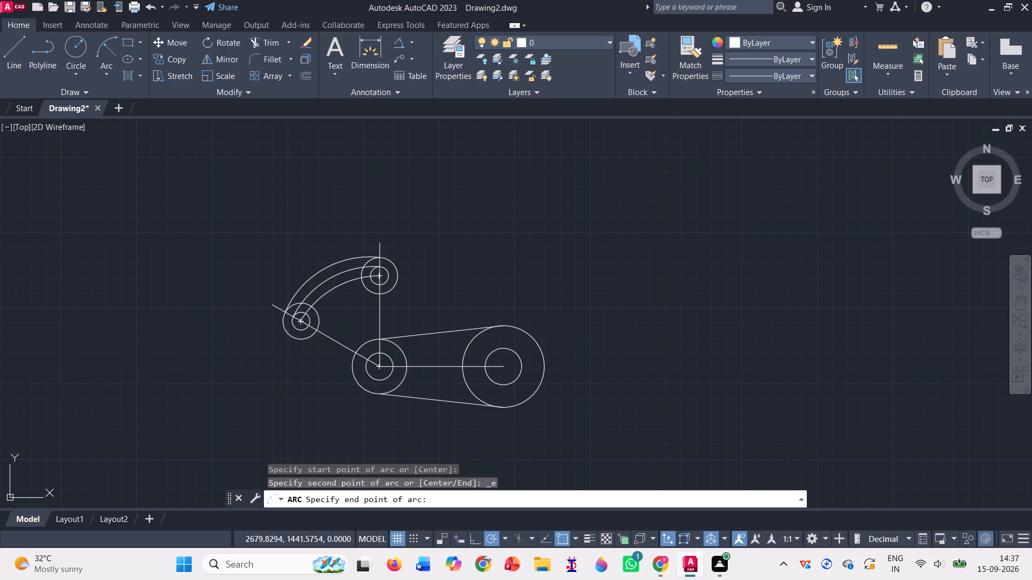
Draw a radius-60 arc joining the inner sides of the two radius-6 circles, from the vertical line to the 150° line.
{"action": "left_click", "coordinate": [102, 46]}
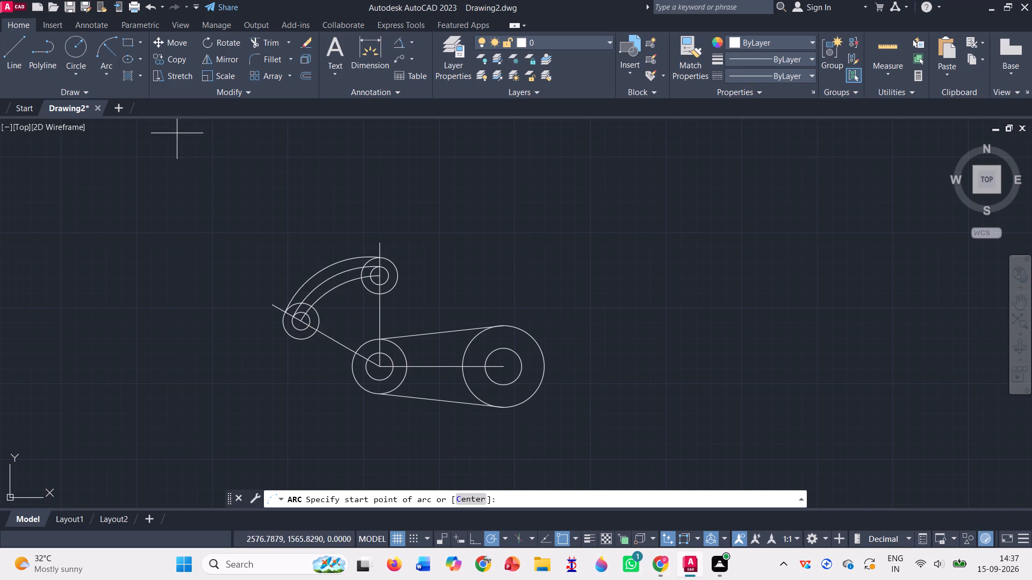
{"action": "left_click", "coordinate": [378, 285]}
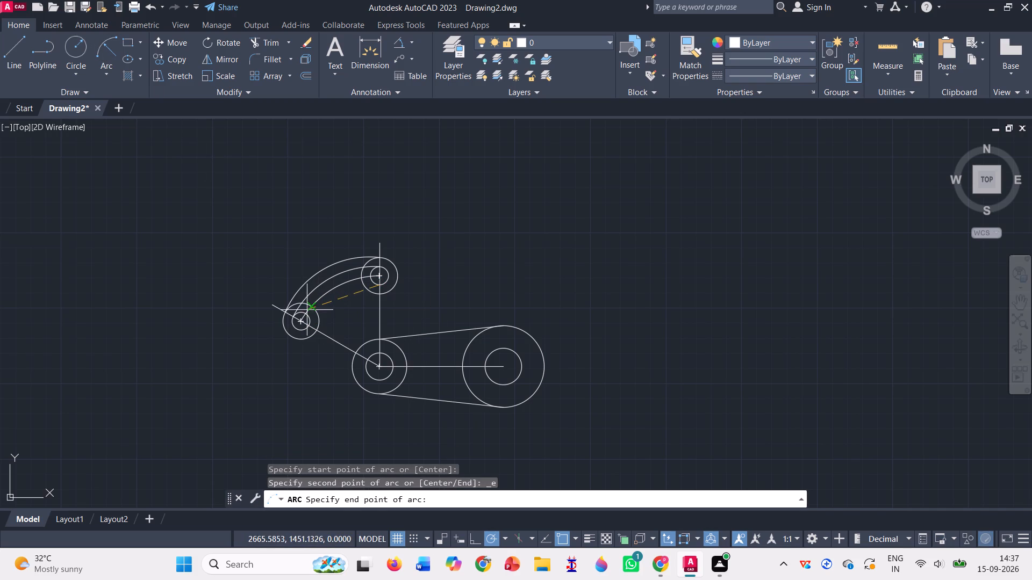
{"action": "left_click", "coordinate": [307, 325]}
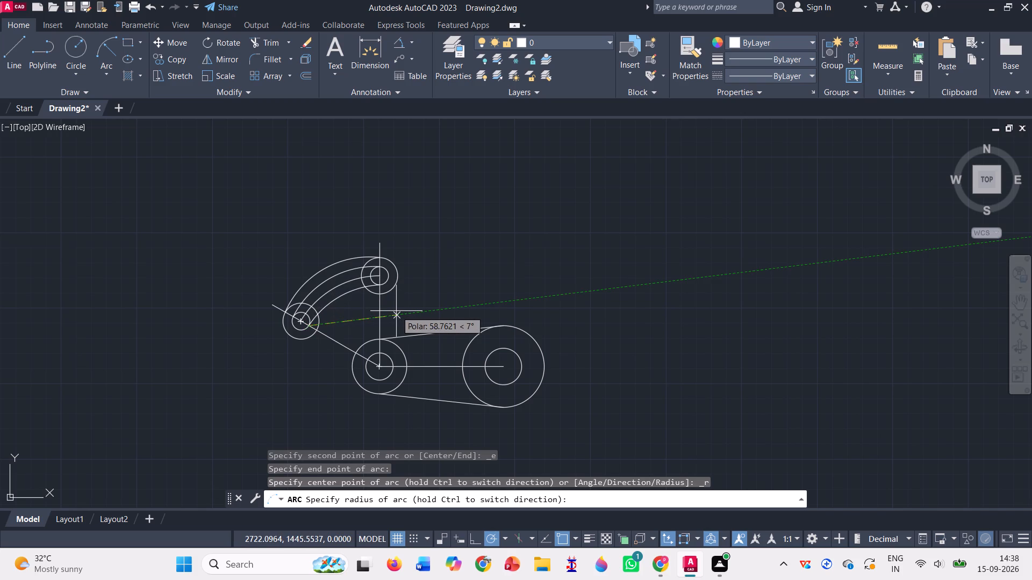
{"action": "type", "text": "60"}
{"action": "key", "text": "Return"}
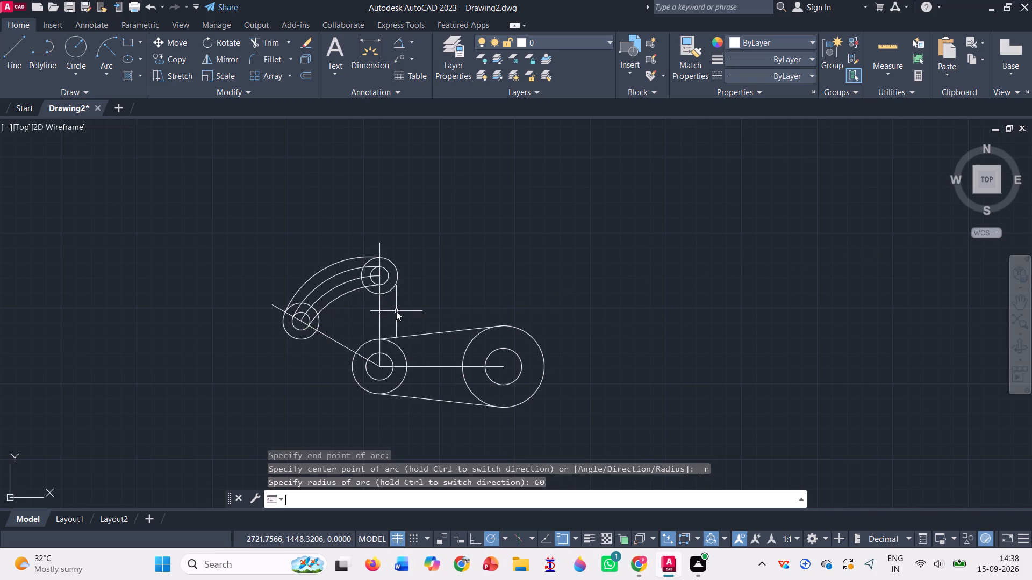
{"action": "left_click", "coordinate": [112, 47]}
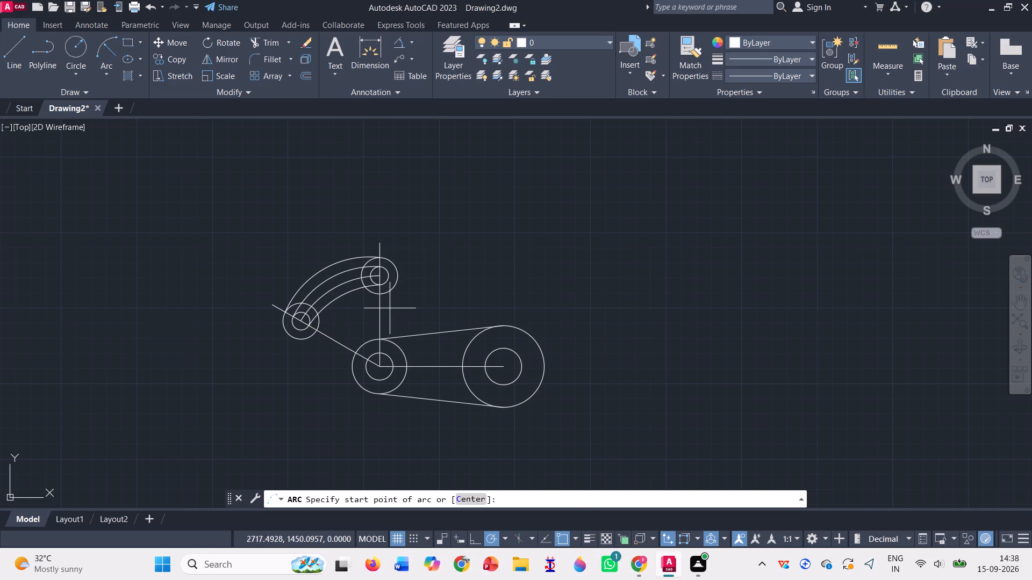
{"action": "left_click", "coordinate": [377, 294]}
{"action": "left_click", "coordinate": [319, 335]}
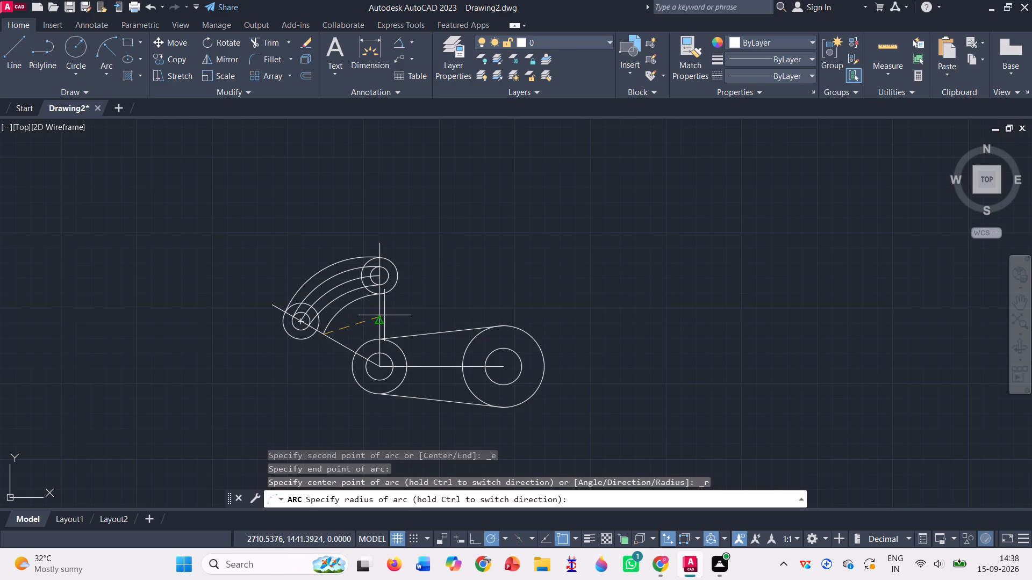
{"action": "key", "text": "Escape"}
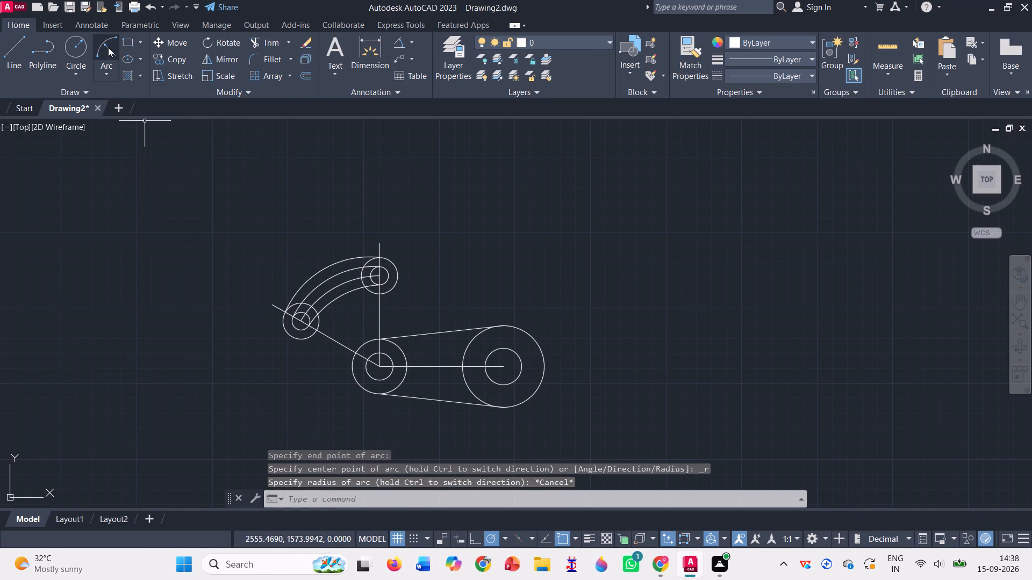
Draw a radius-60 arc joining the inner sides of the two radius-12 circles, from the vertical line to the 150° line.
{"action": "left_click", "coordinate": [108, 47]}
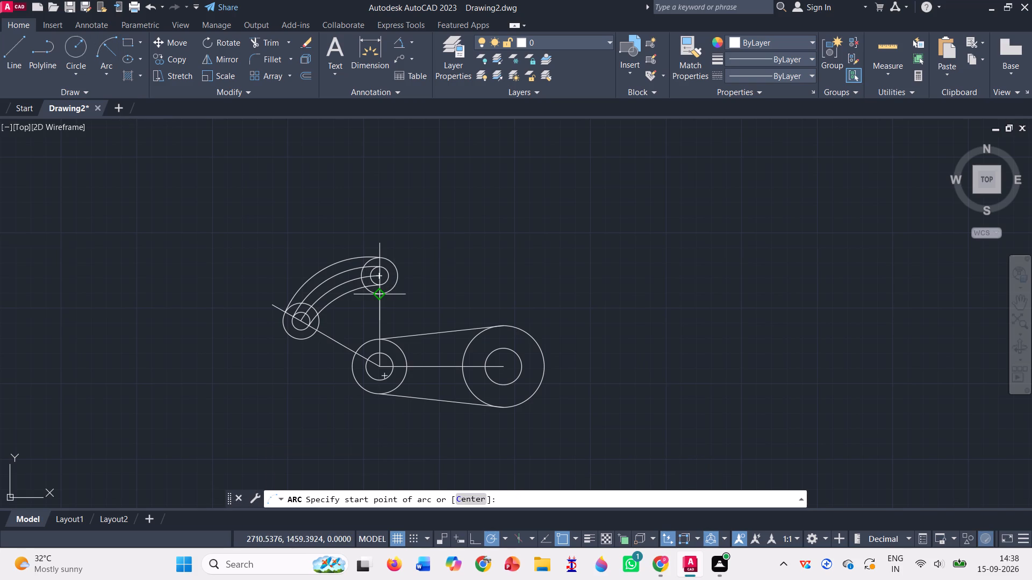
{"action": "left_click", "coordinate": [378, 291]}
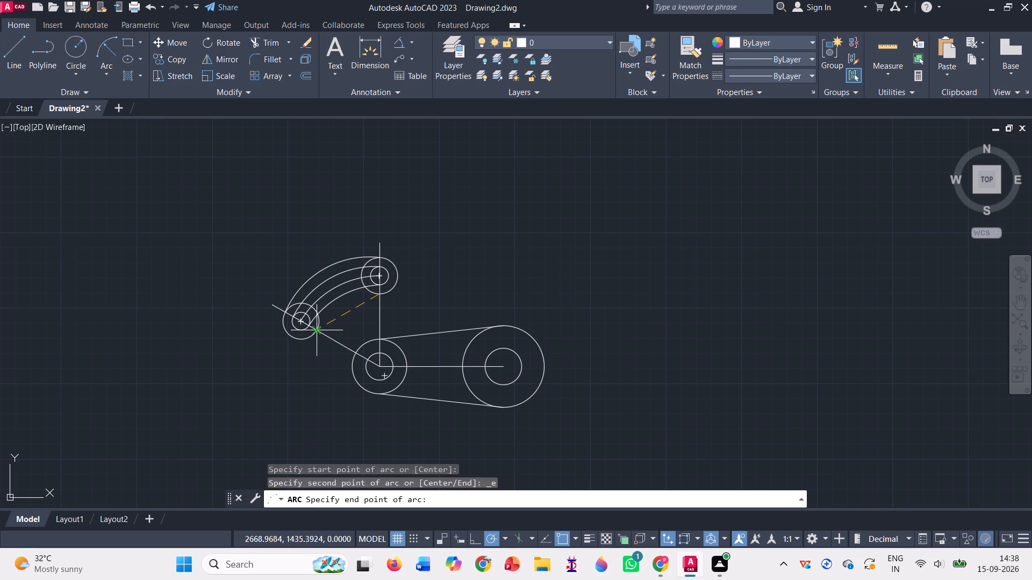
{"action": "left_click", "coordinate": [317, 331]}
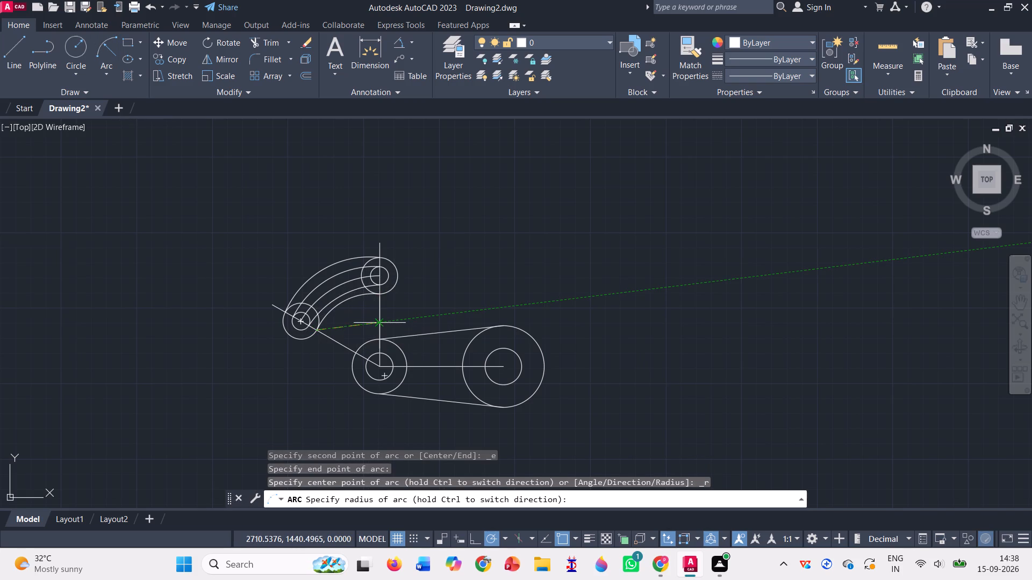
{"action": "type", "text": "60"}
{"action": "key", "text": "Return"}
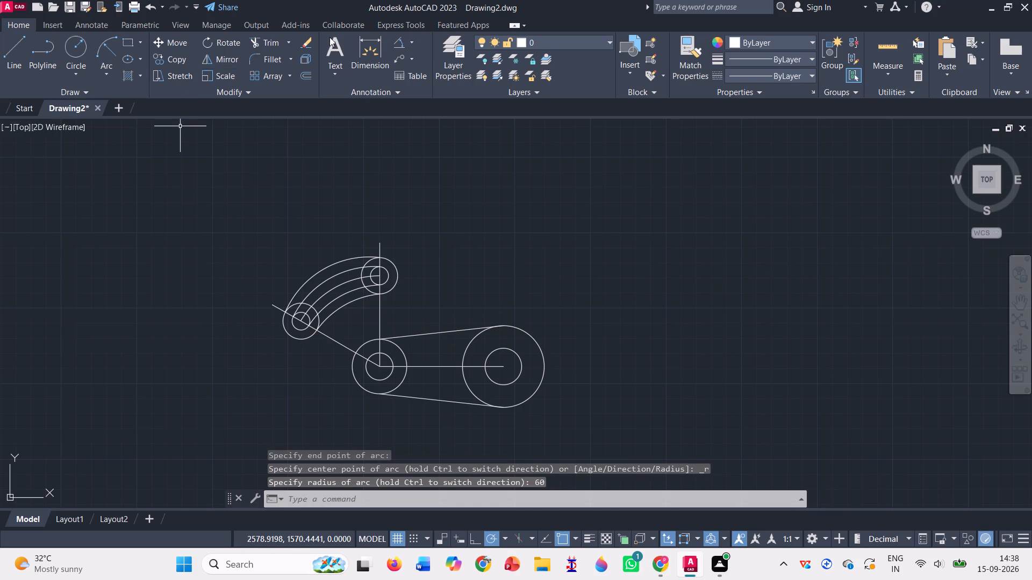
Trim away the middle radius-60 arc running between the centres of the curved arm's two end circle pairs.
{"action": "left_click", "coordinate": [268, 40]}
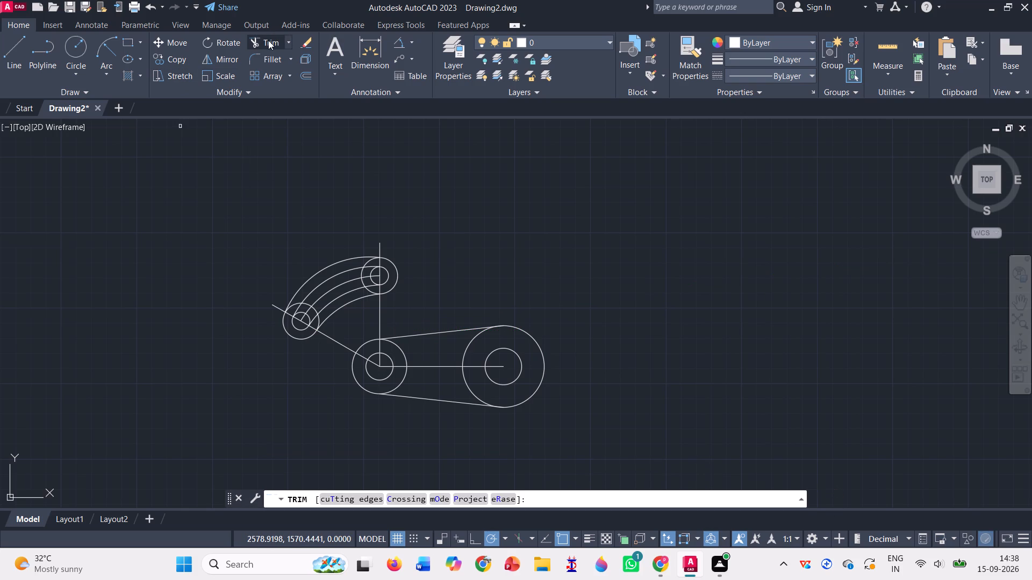
{"action": "left_click", "coordinate": [309, 310]}
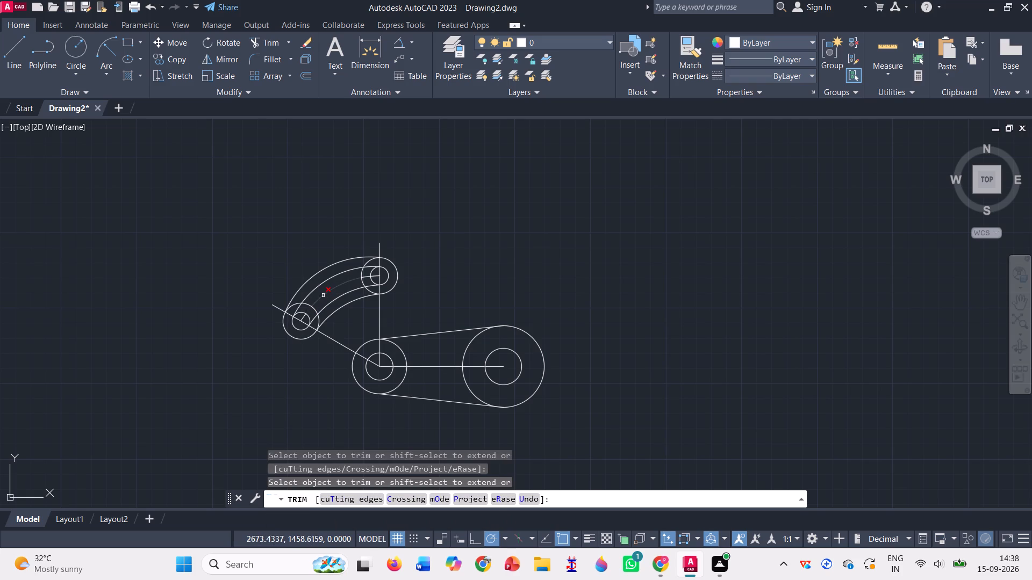
{"action": "left_click", "coordinate": [322, 295]}
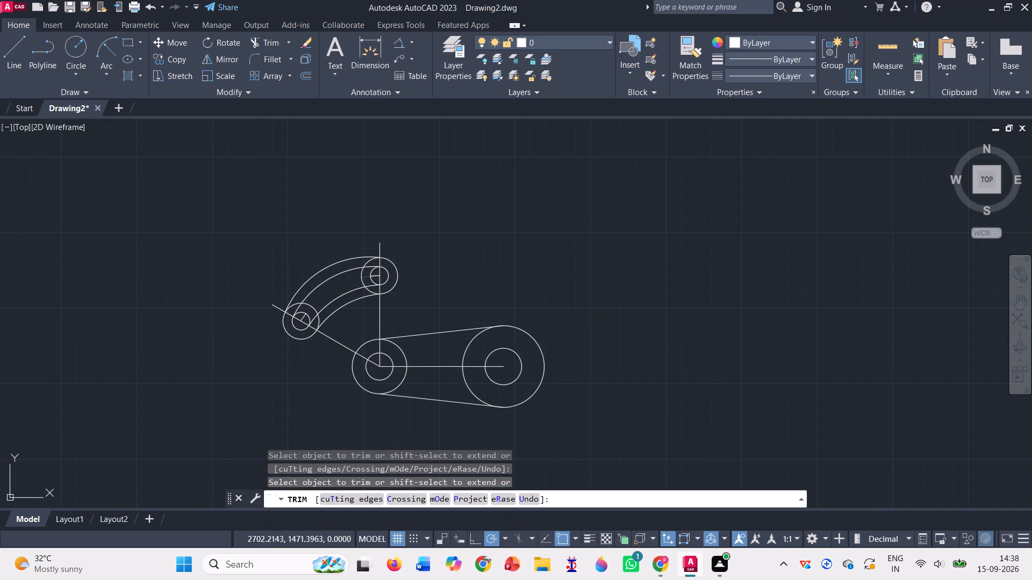
{"action": "left_click", "coordinate": [367, 276]}
{"action": "left_click", "coordinate": [377, 276]}
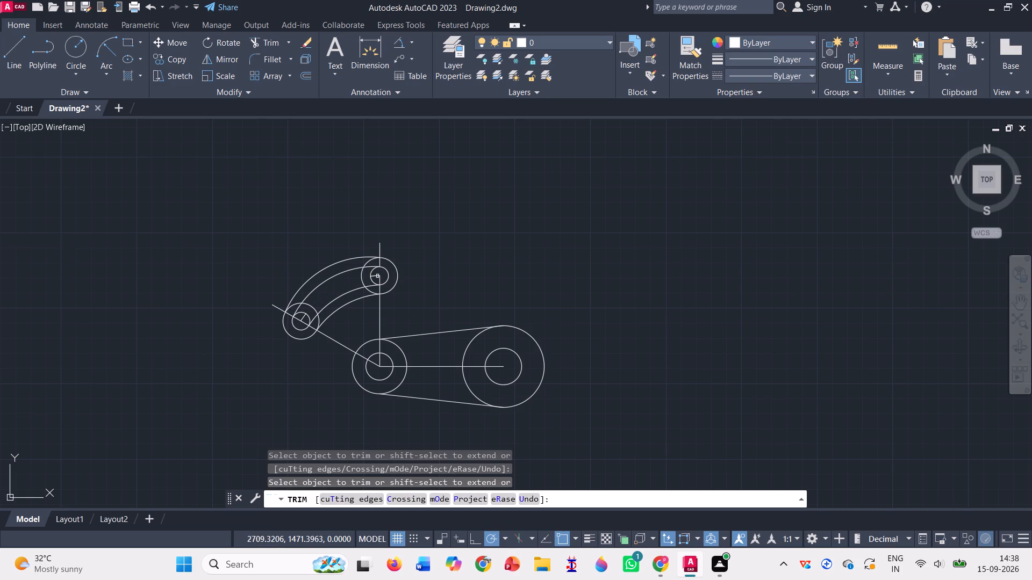
{"action": "left_click", "coordinate": [376, 276]}
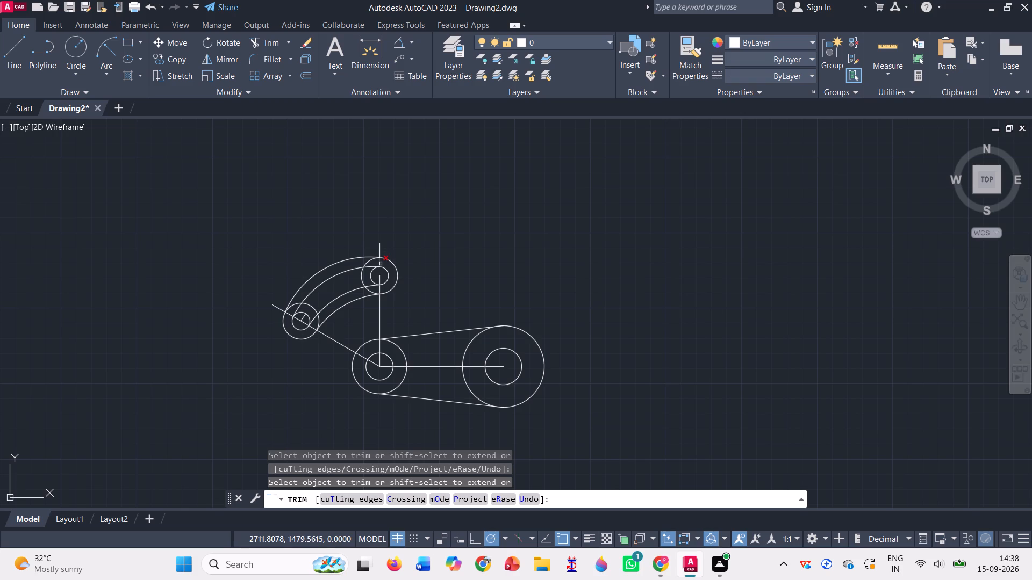
Trim the inward-facing halves of both circles at the arm's upper end, plus the vertical line's upper portion through and above it.
{"action": "left_click", "coordinate": [379, 264]}
{"action": "left_click", "coordinate": [367, 264]}
{"action": "left_click_drag", "start_coordinate": [363, 280], "coordinate": [372, 278]}
{"action": "left_click", "coordinate": [372, 278]}
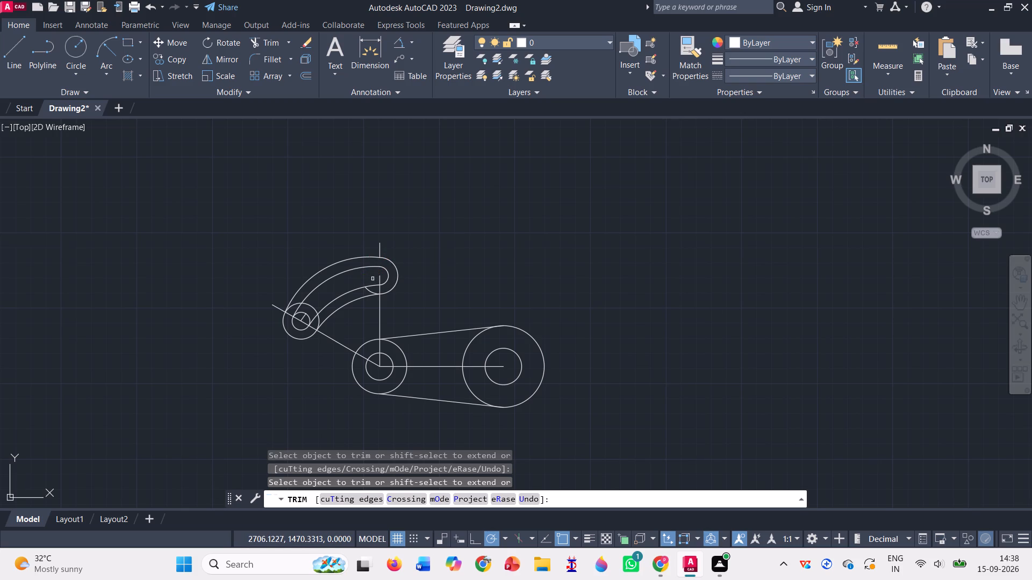
{"action": "left_click", "coordinate": [374, 291]}
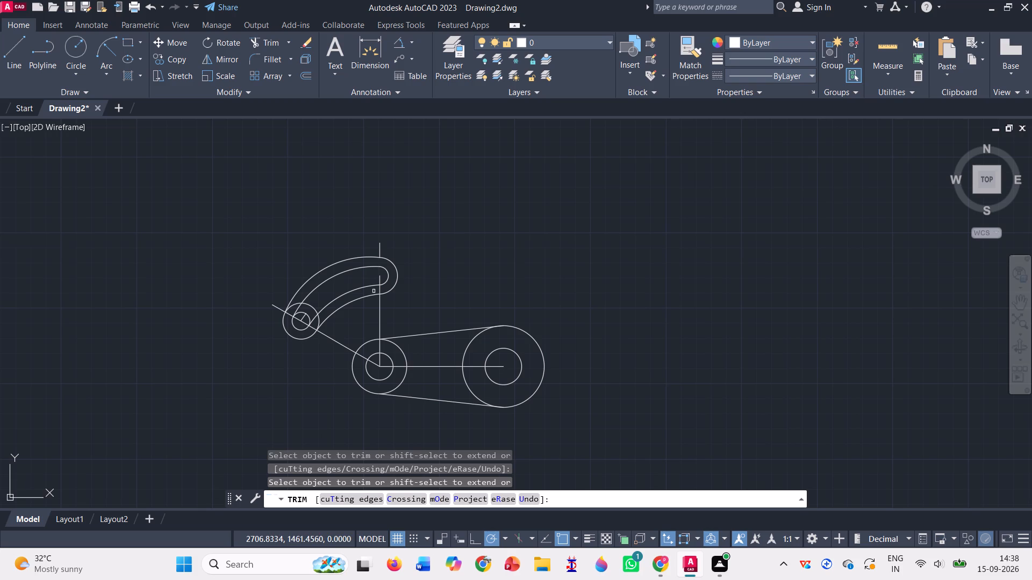
{"action": "left_click", "coordinate": [381, 248]}
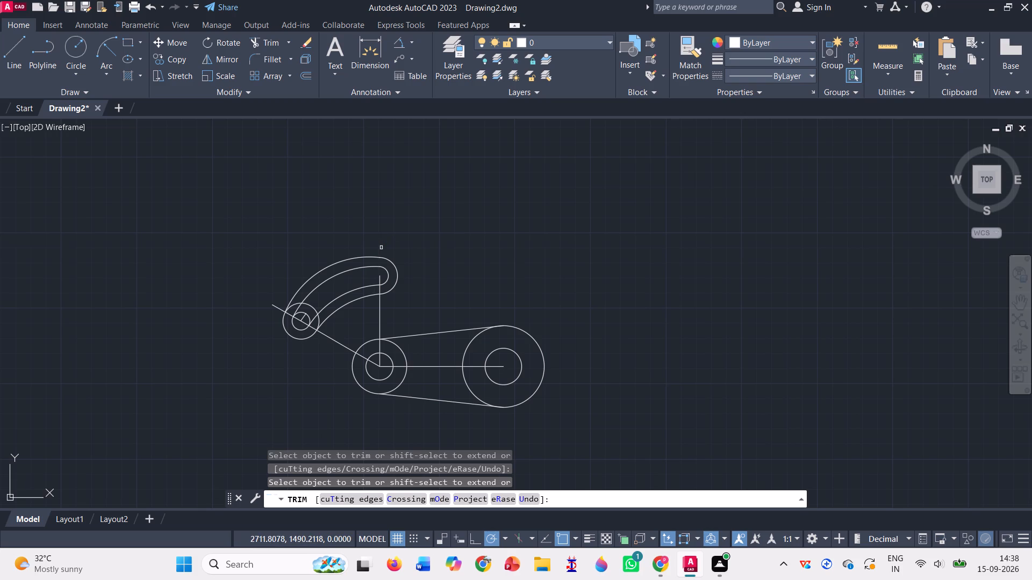
Trim the inward-facing halves of both circles at the arm's lower-left end to leave rounded slot and arm ends.
{"action": "left_click", "coordinate": [293, 306]}
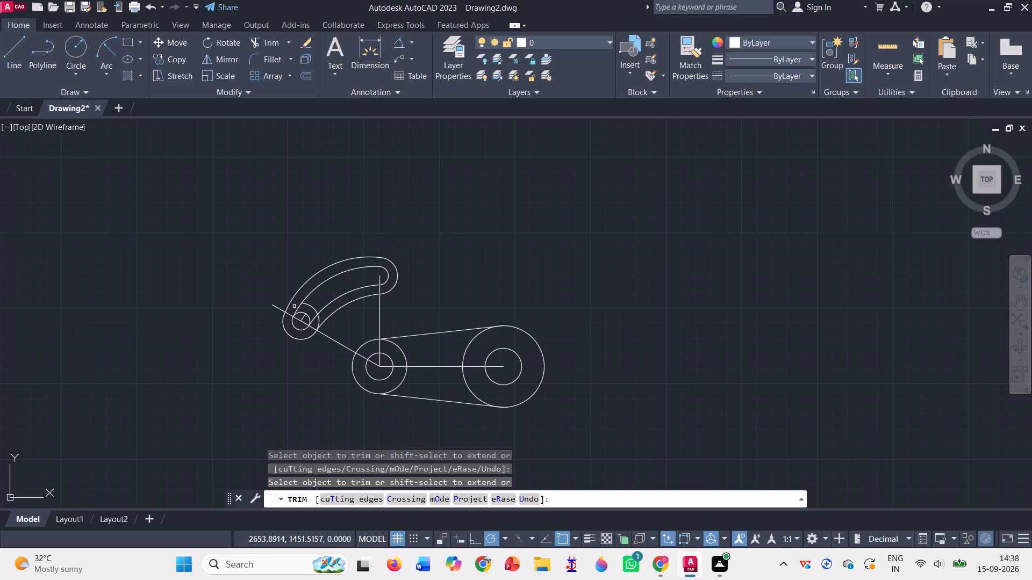
{"action": "left_click", "coordinate": [312, 306]}
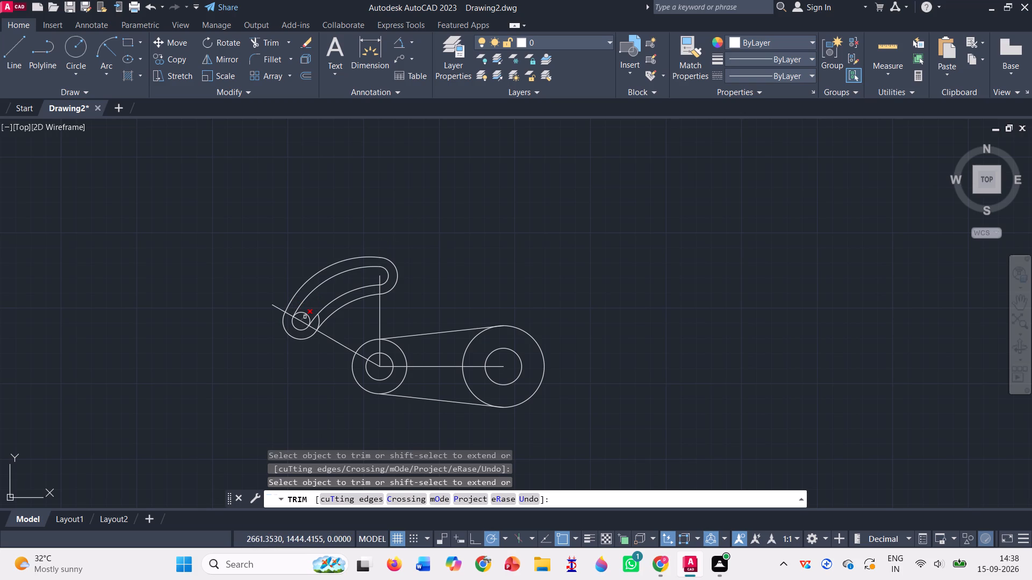
{"action": "left_click", "coordinate": [305, 317]}
{"action": "left_click", "coordinate": [305, 315]}
{"action": "left_click", "coordinate": [318, 321]}
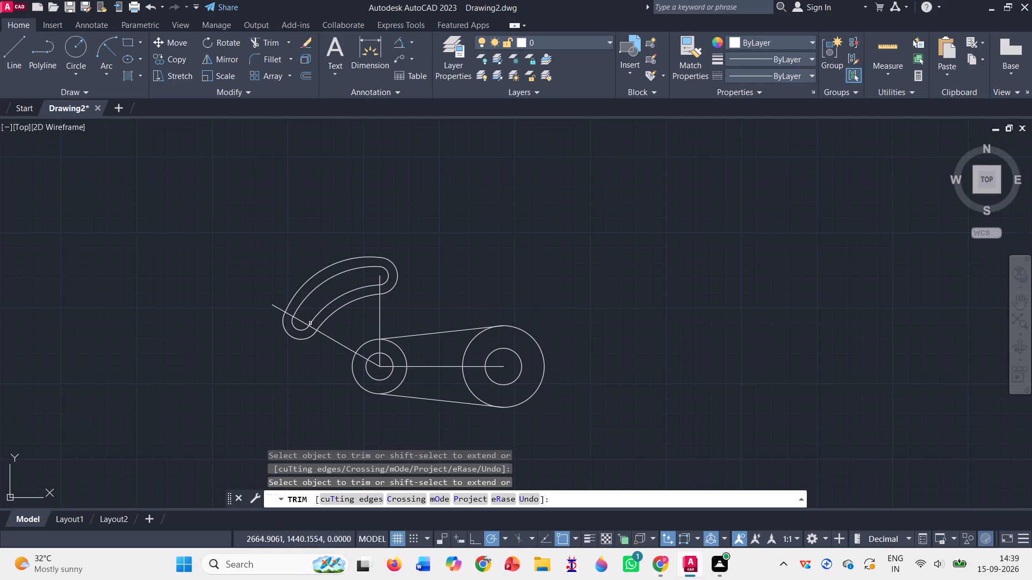
Trim the 150° line and the vertical line back to the curved arm's inner edge, removing all pieces within and beyond the arm.
{"action": "left_click", "coordinate": [300, 321]}
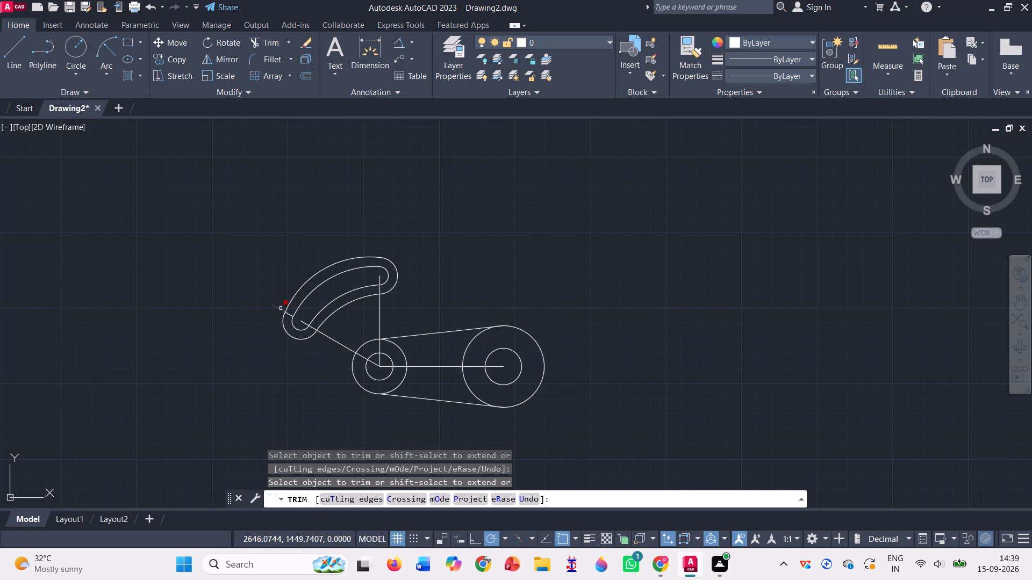
{"action": "left_click", "coordinate": [276, 309]}
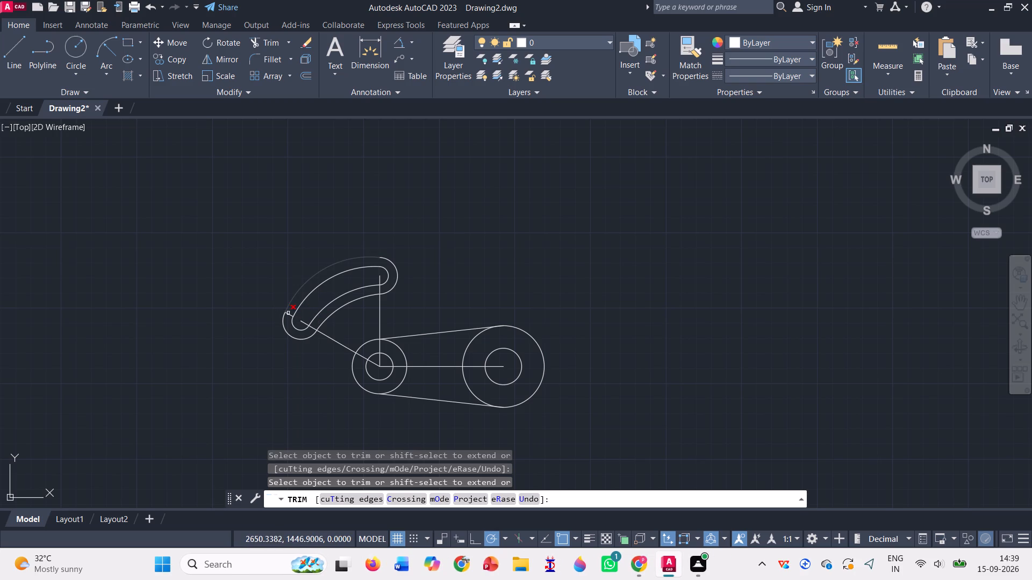
{"action": "left_click", "coordinate": [289, 313]}
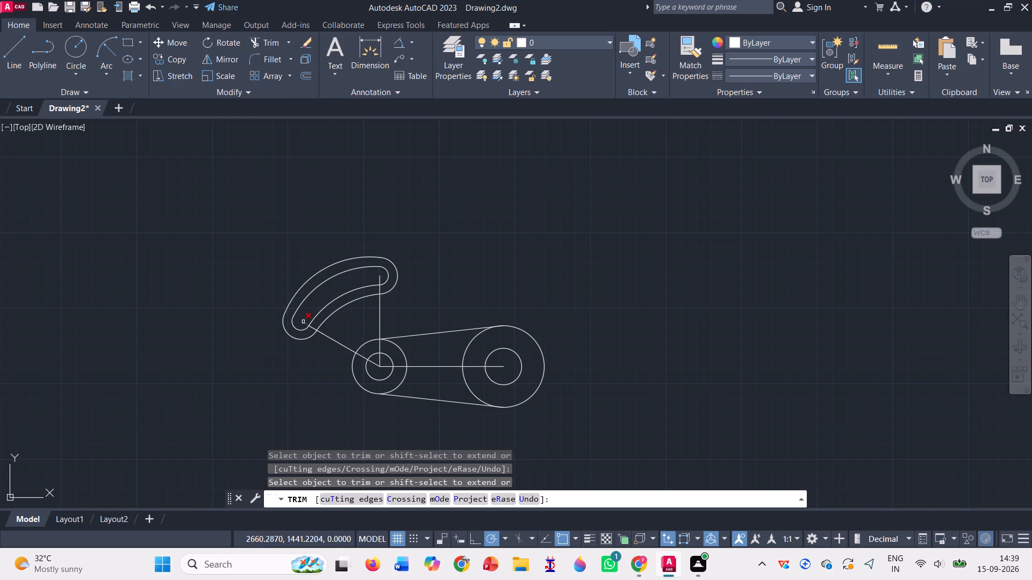
{"action": "left_click", "coordinate": [303, 322]}
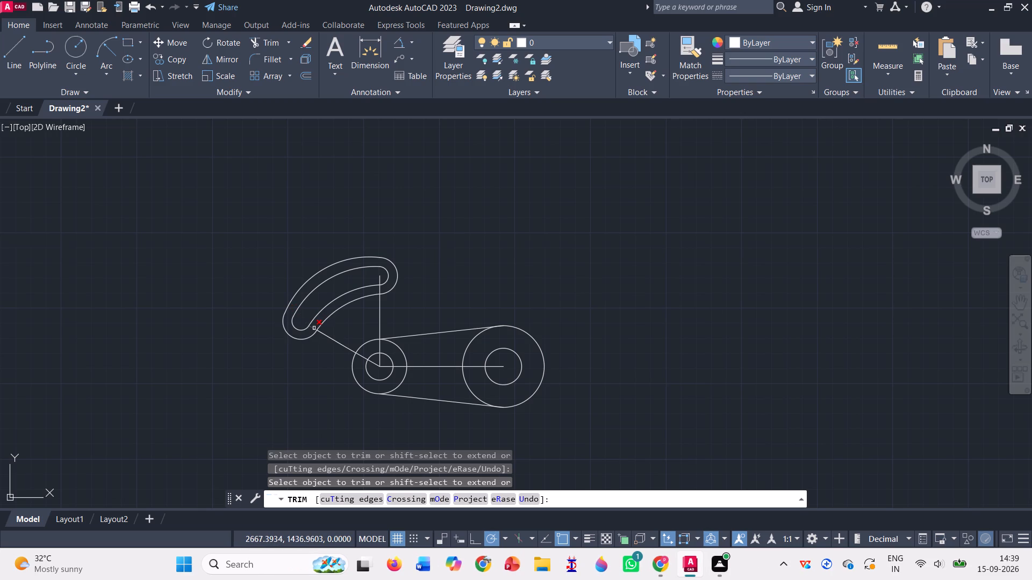
{"action": "left_click", "coordinate": [314, 328]}
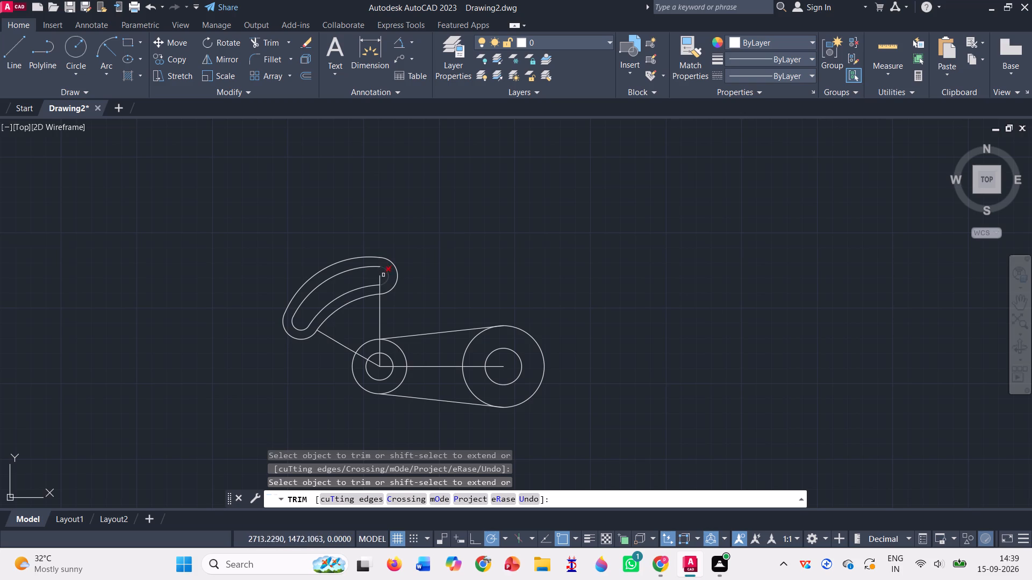
{"action": "left_click", "coordinate": [381, 278]}
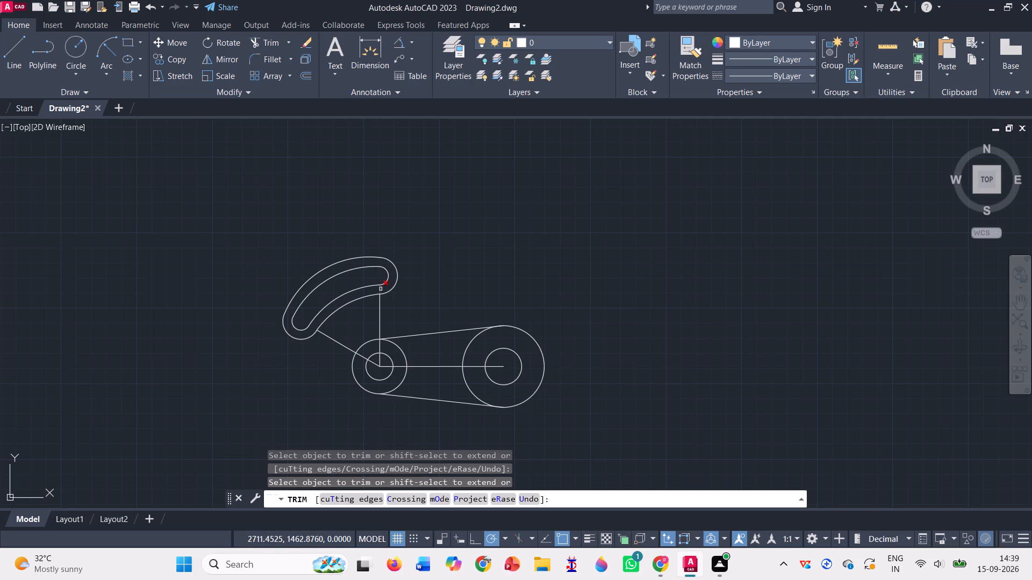
{"action": "left_click", "coordinate": [381, 289]}
Draw a line from the outer edge of the arm's lower-left rounded end to the lower left of the smaller hub's outer circle.
{"action": "left_click", "coordinate": [17, 47]}
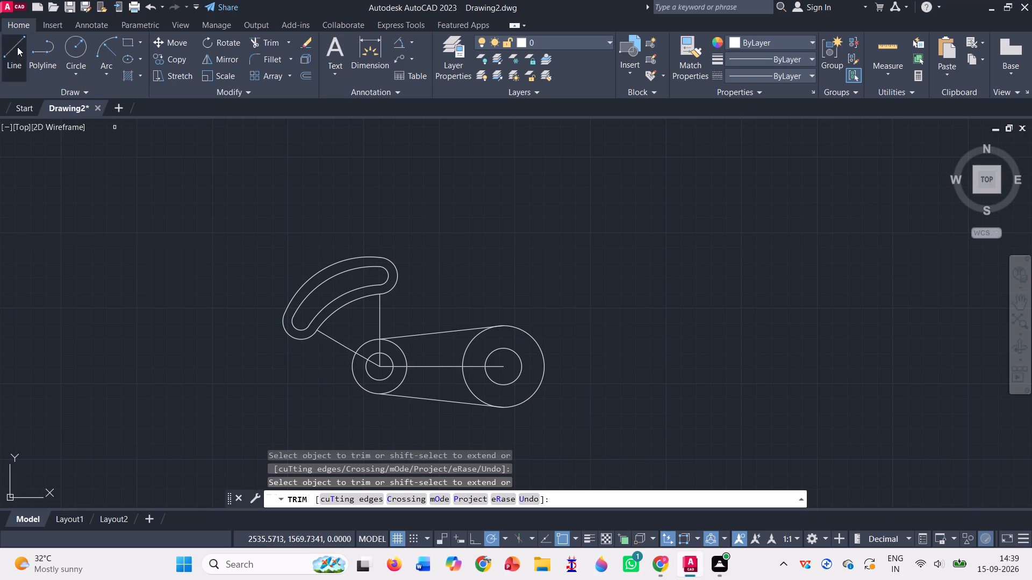
{"action": "left_click", "coordinate": [295, 336]}
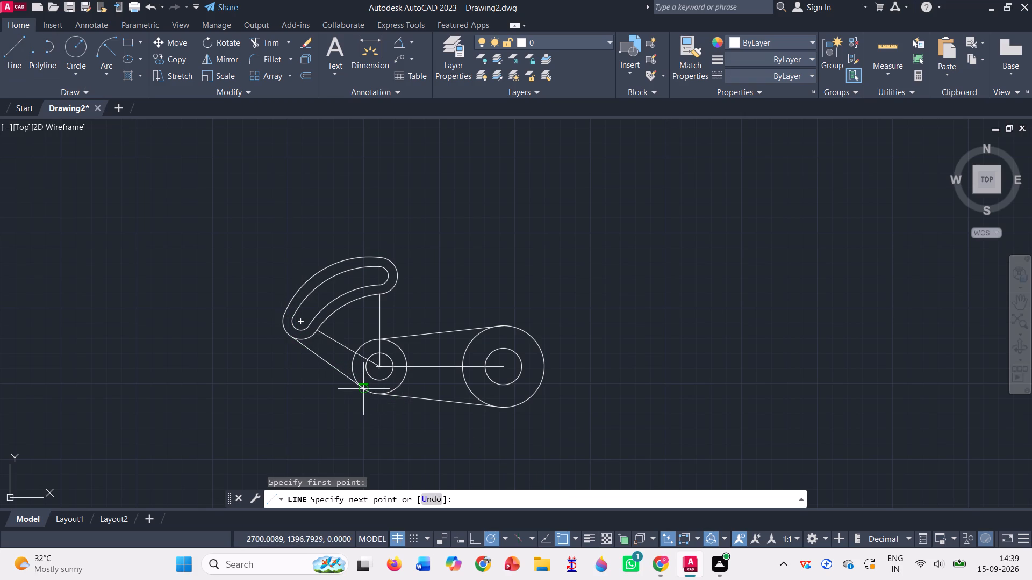
{"action": "left_click", "coordinate": [361, 389]}
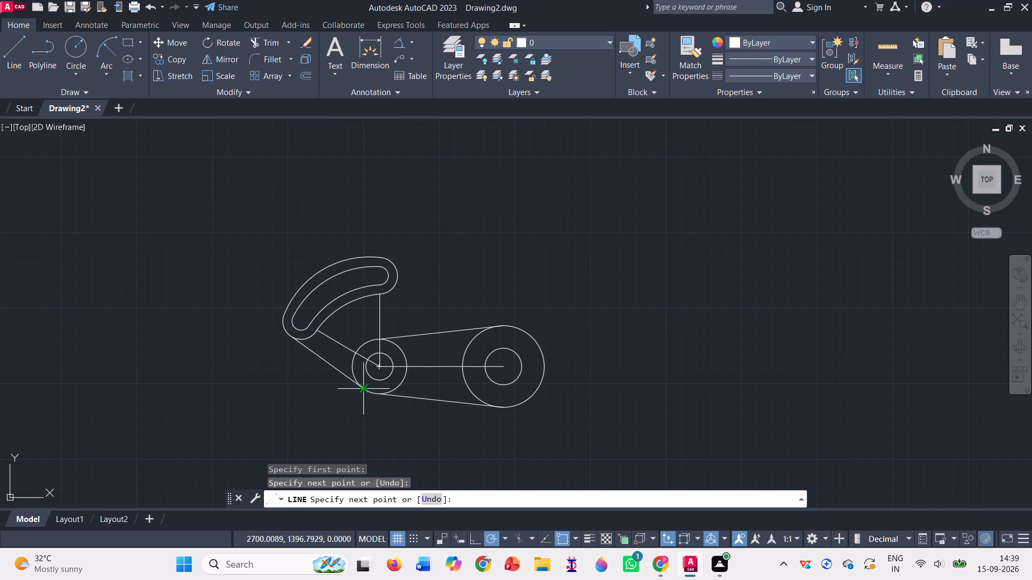
{"action": "key", "text": "Escape"}
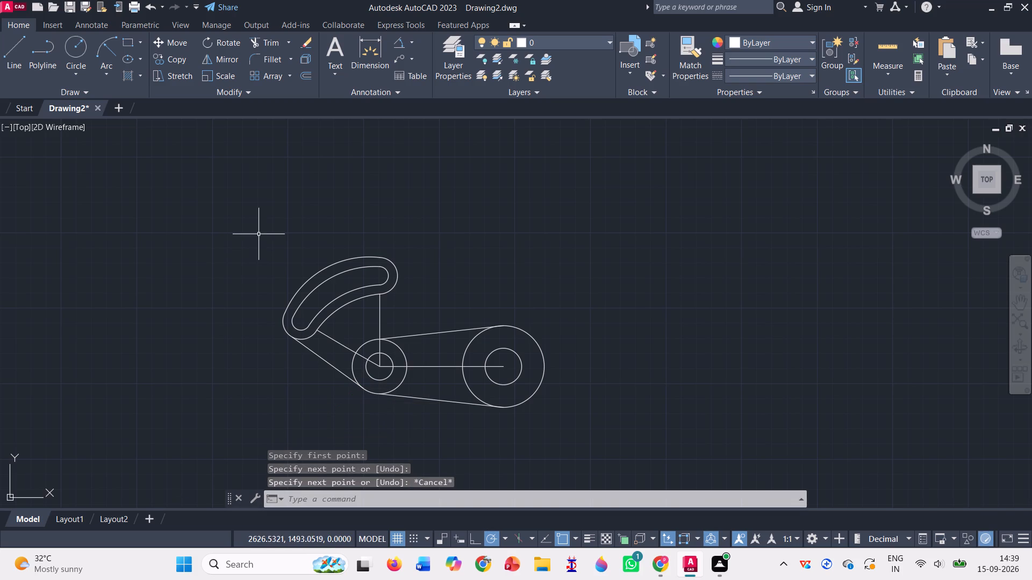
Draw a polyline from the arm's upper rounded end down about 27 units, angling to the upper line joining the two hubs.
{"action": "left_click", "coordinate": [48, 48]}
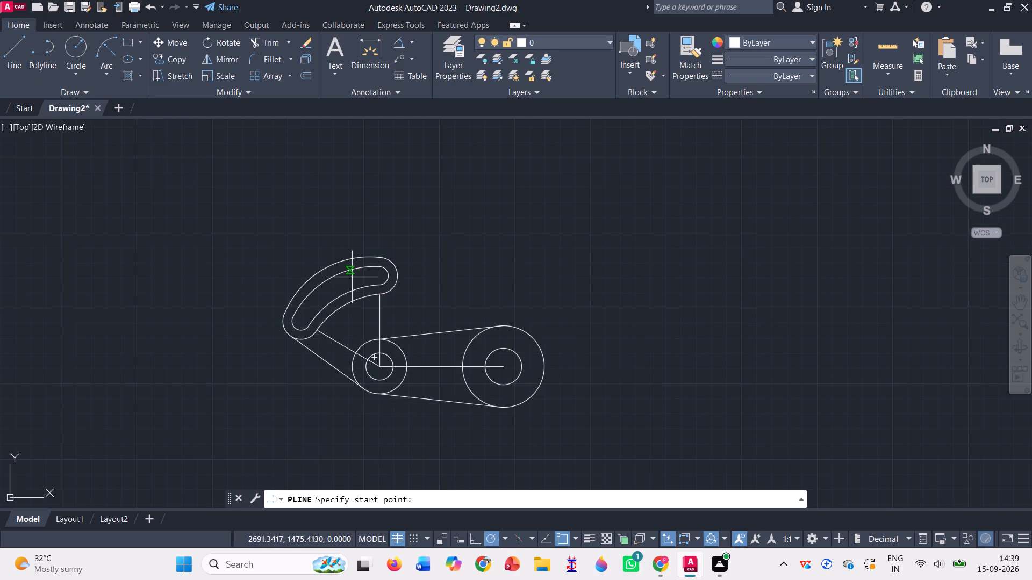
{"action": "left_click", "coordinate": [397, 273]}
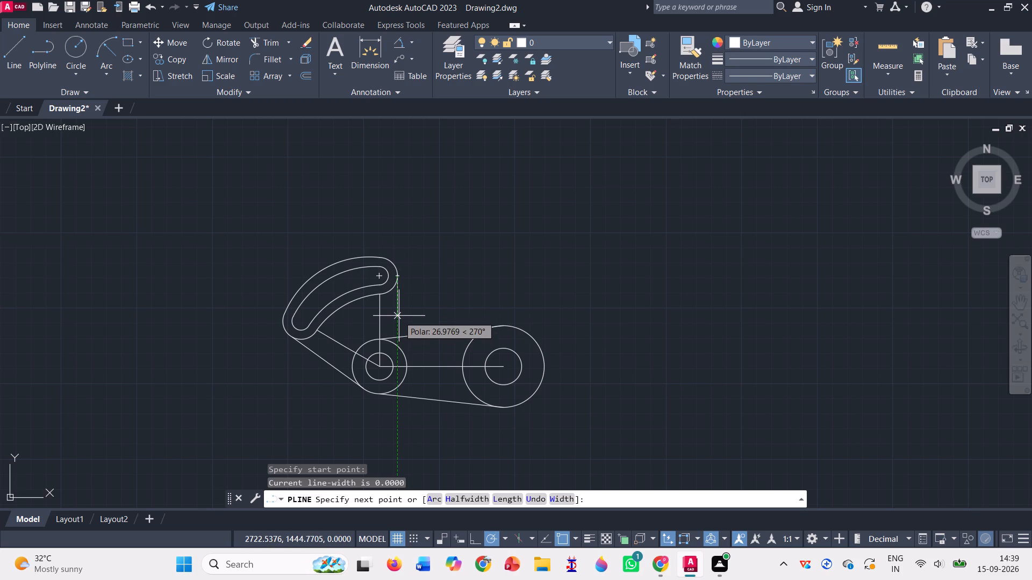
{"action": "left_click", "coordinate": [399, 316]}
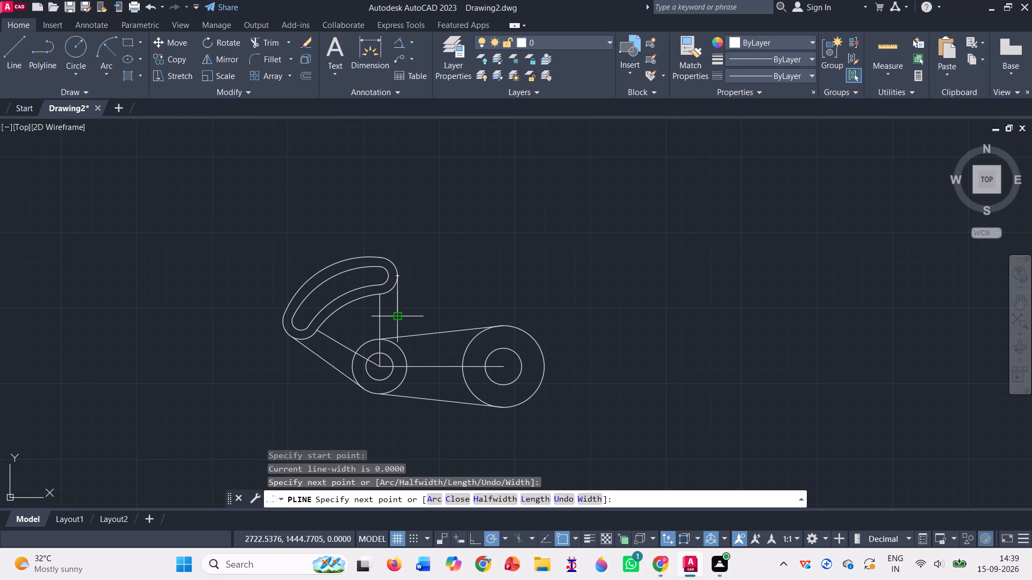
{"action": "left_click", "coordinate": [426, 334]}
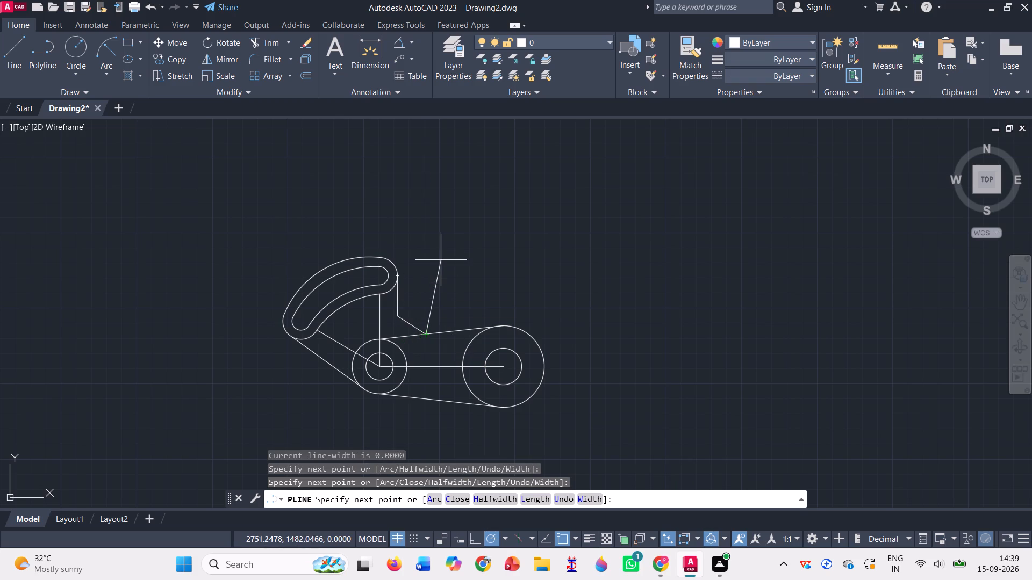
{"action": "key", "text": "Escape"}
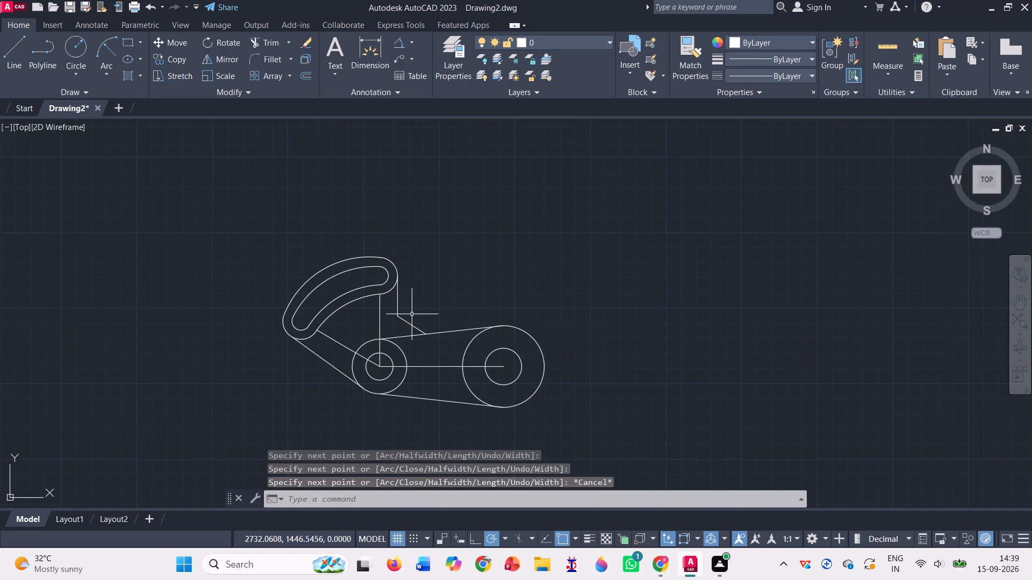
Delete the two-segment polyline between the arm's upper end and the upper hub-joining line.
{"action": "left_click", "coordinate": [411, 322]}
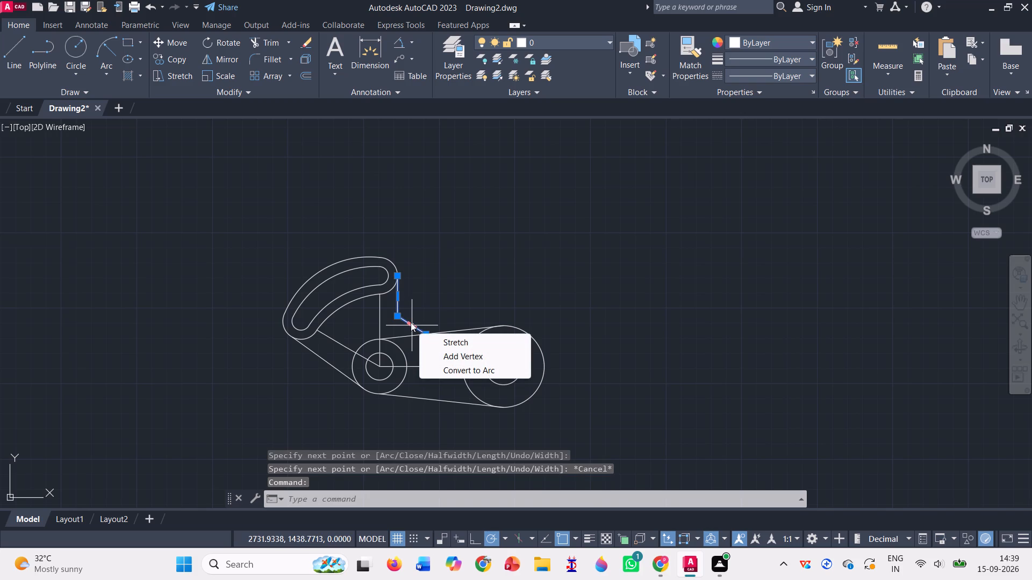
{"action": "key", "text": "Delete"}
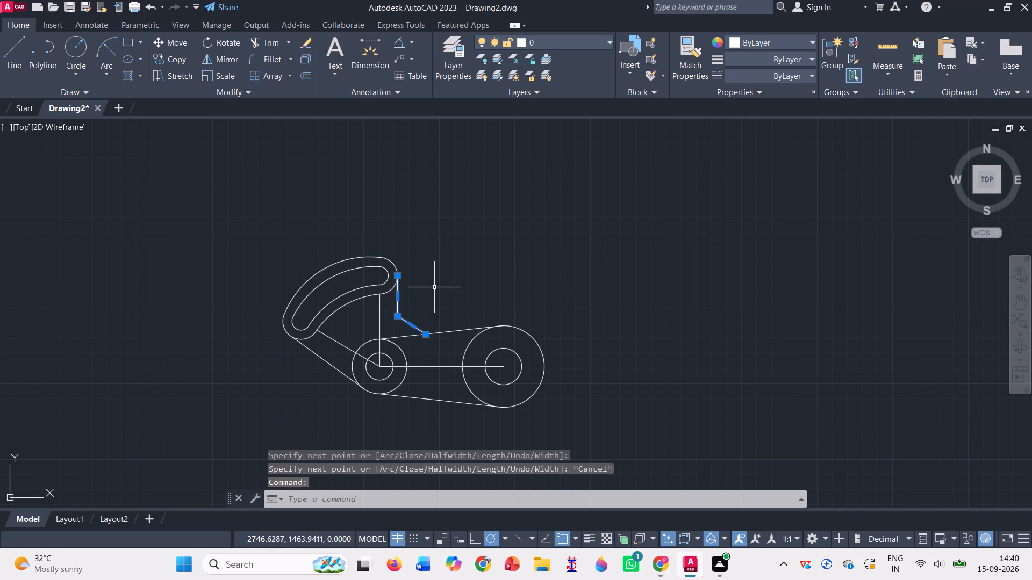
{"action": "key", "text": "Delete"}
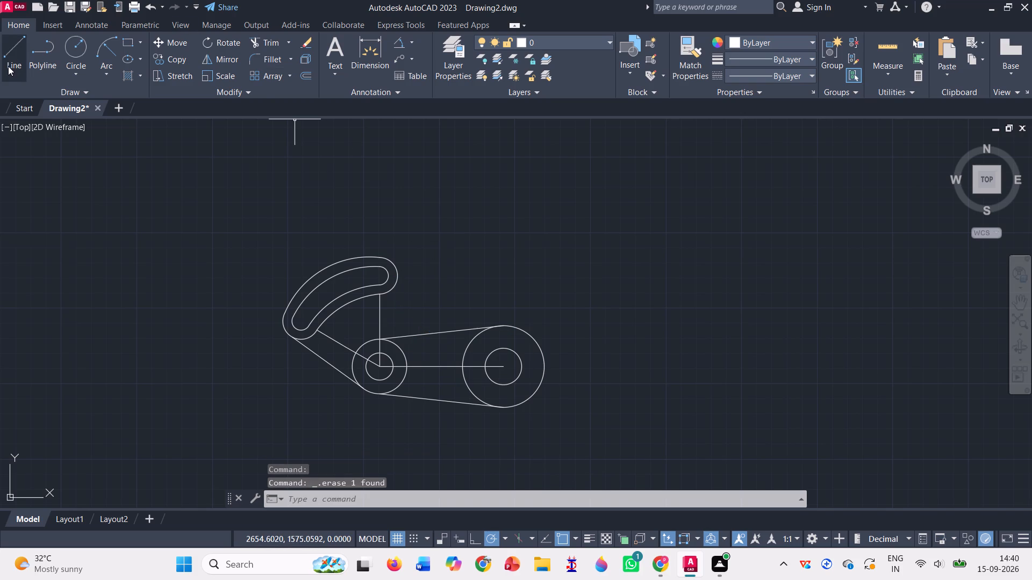
Draw a line about 26 units long from the arm's upper rounded end, sloping down and slightly right toward the upper hub-joining line.
{"action": "left_click", "coordinate": [11, 66]}
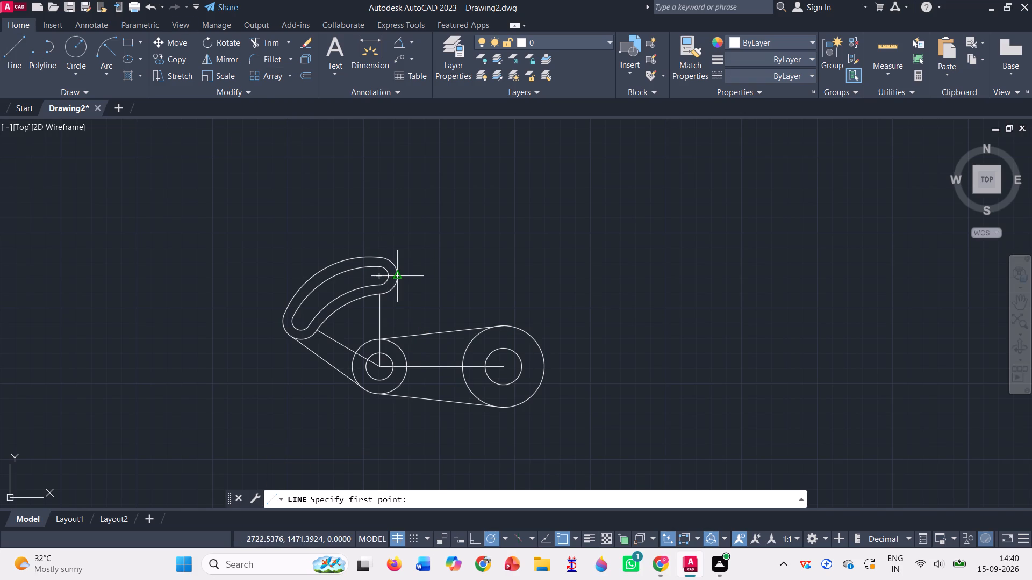
{"action": "left_click", "coordinate": [398, 279]}
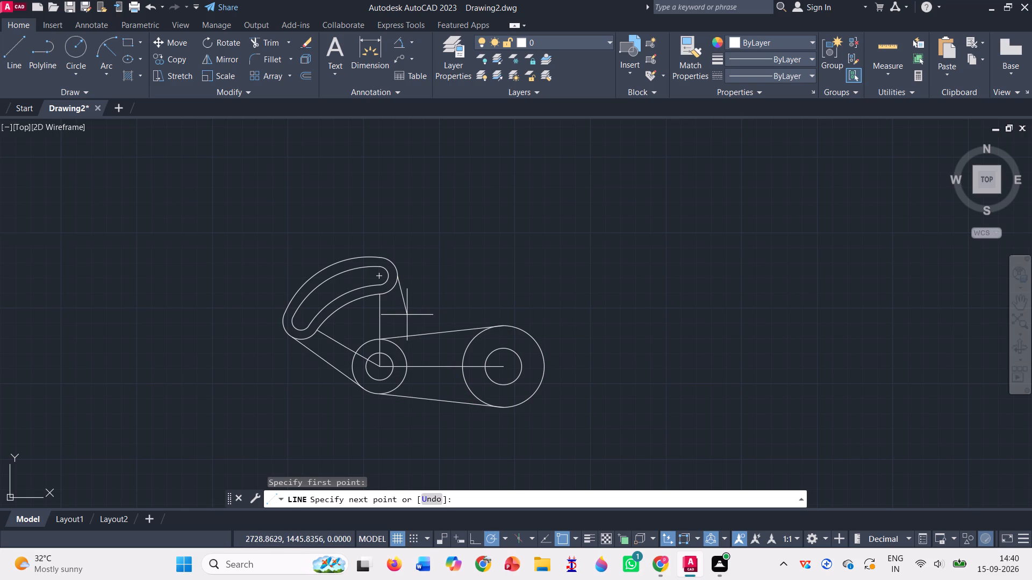
{"action": "left_click", "coordinate": [407, 314]}
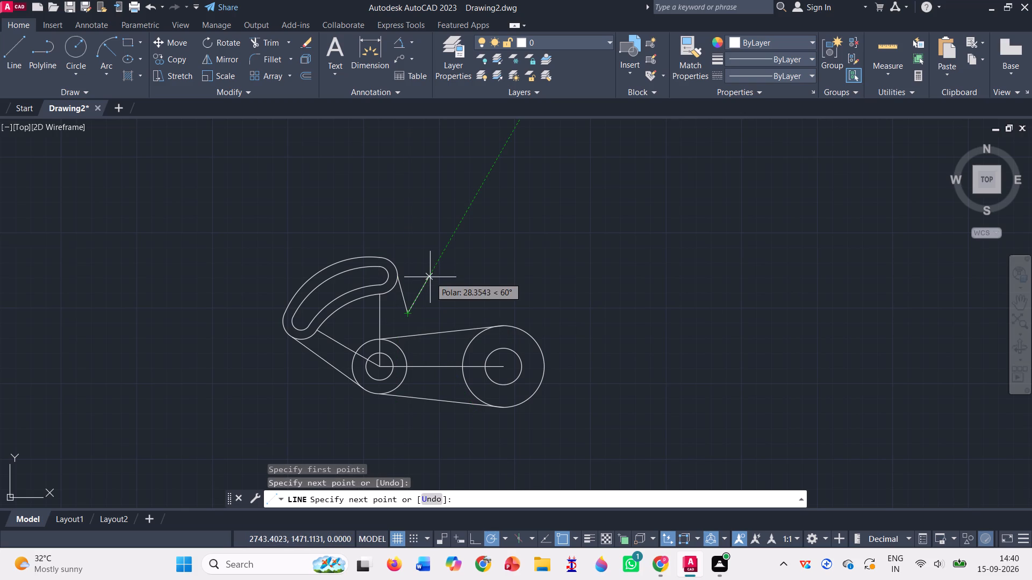
{"action": "key", "text": "Escape"}
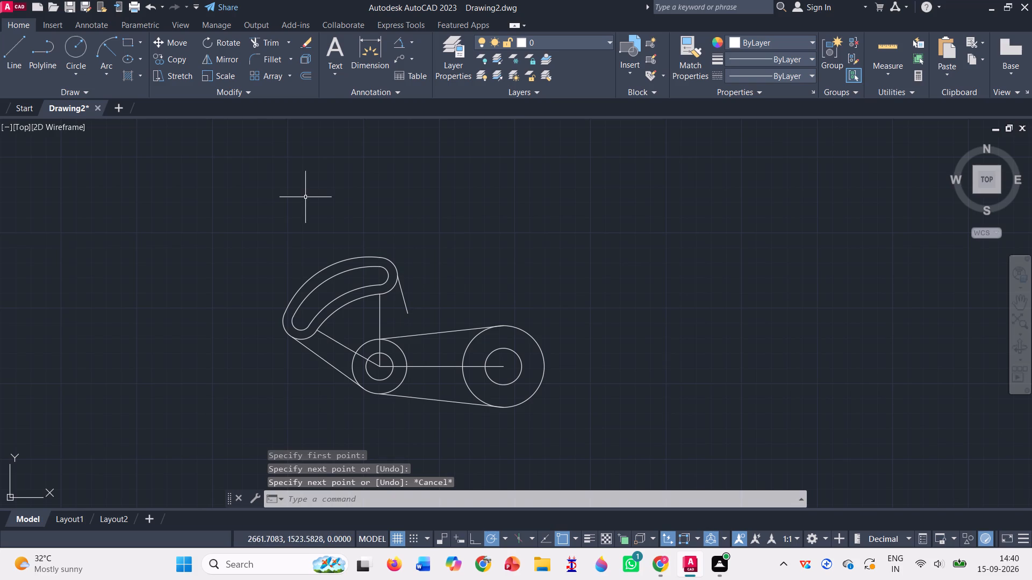
Draw a start-end-radius arc of radius 18 from the sloping line's lower end to the upper line joining the hubs.
{"action": "left_click", "coordinate": [113, 44]}
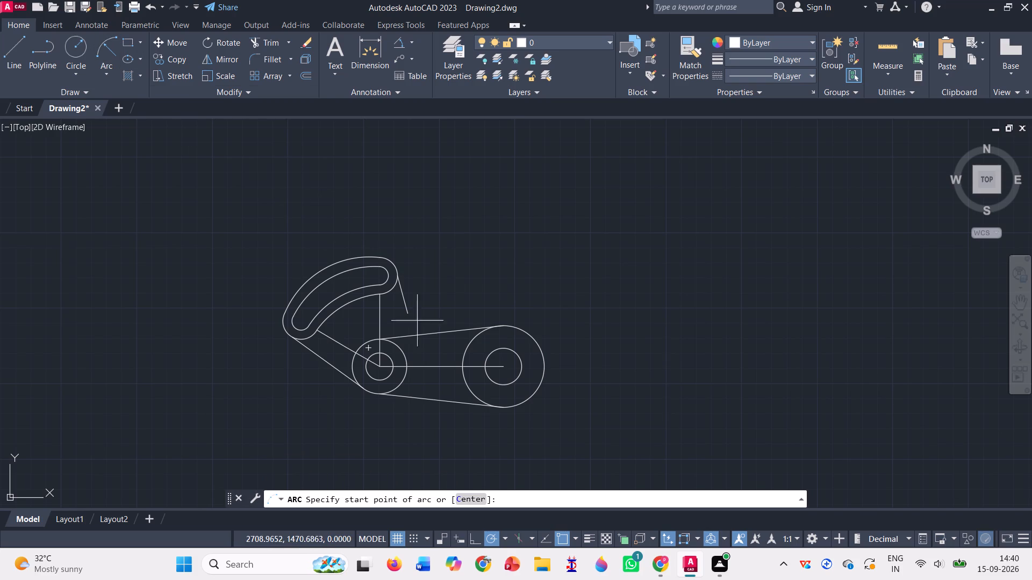
{"action": "left_click", "coordinate": [408, 313]}
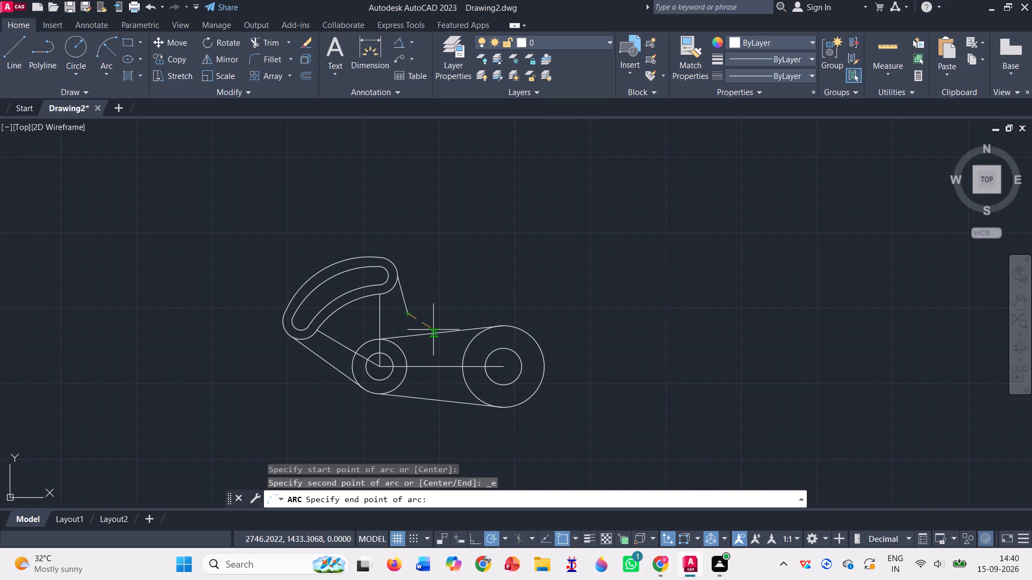
{"action": "left_click", "coordinate": [433, 330]}
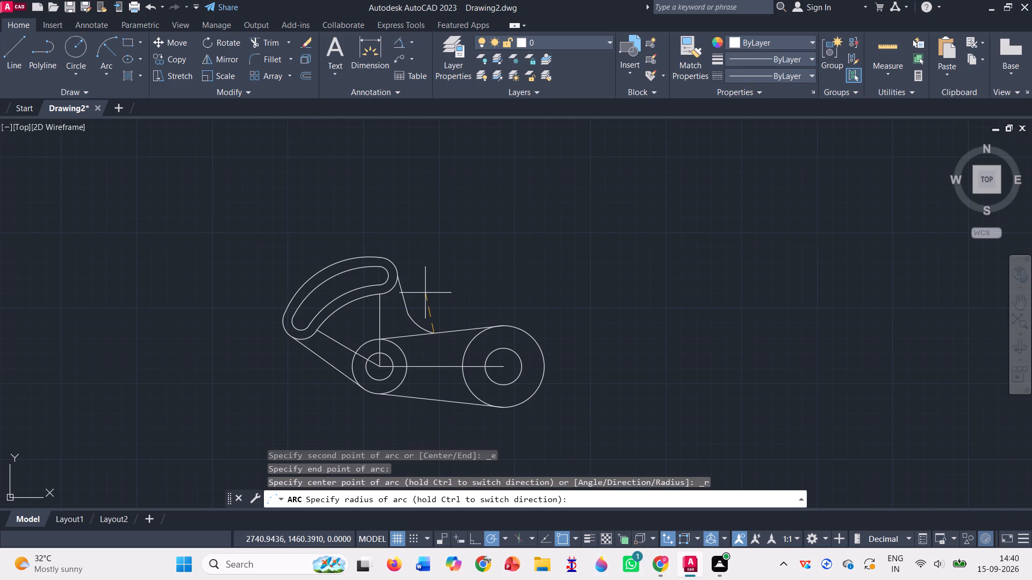
{"action": "type", "text": "18"}
{"action": "key", "text": "Return"}
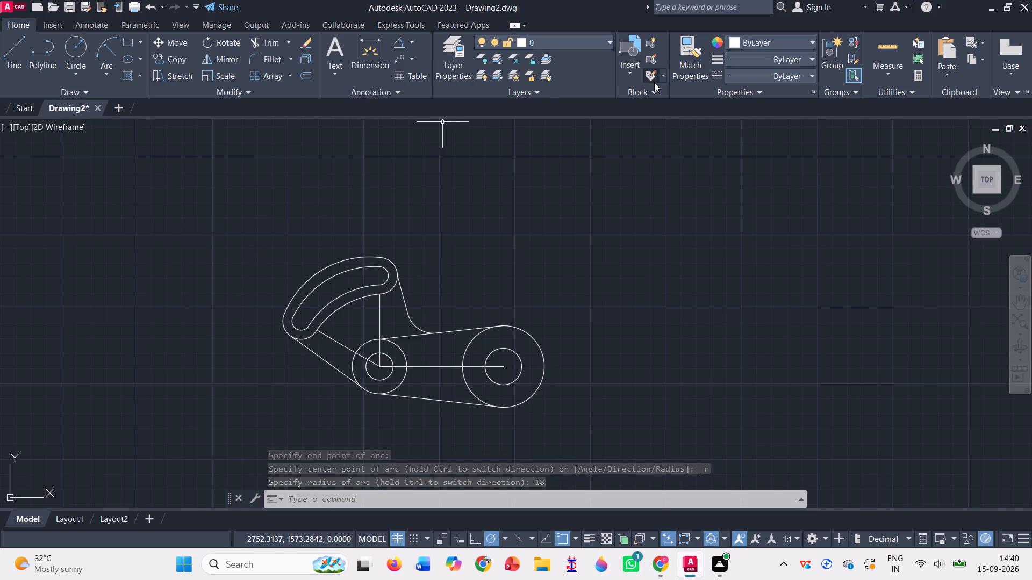
Load the ISO dash linetype ACAD_ISO02W100 and make it the current linetype.
{"action": "left_click", "coordinate": [810, 74]}
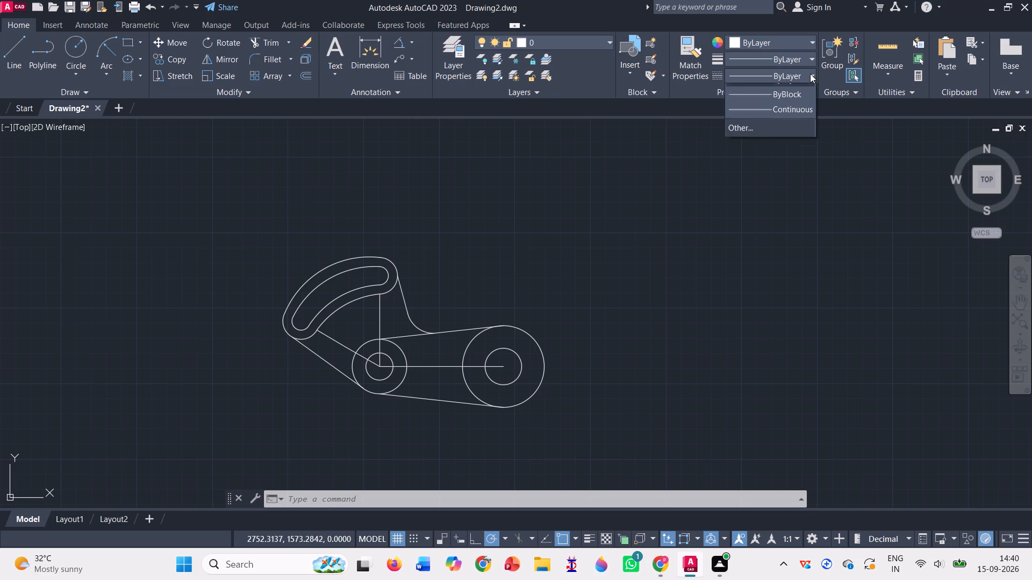
{"action": "left_click", "coordinate": [749, 135]}
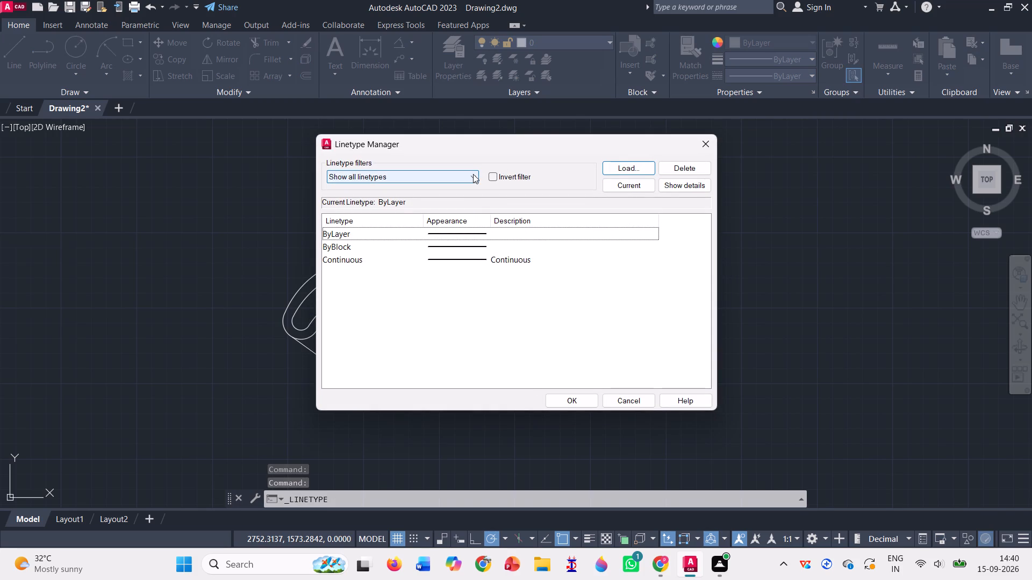
{"action": "left_click", "coordinate": [625, 166]}
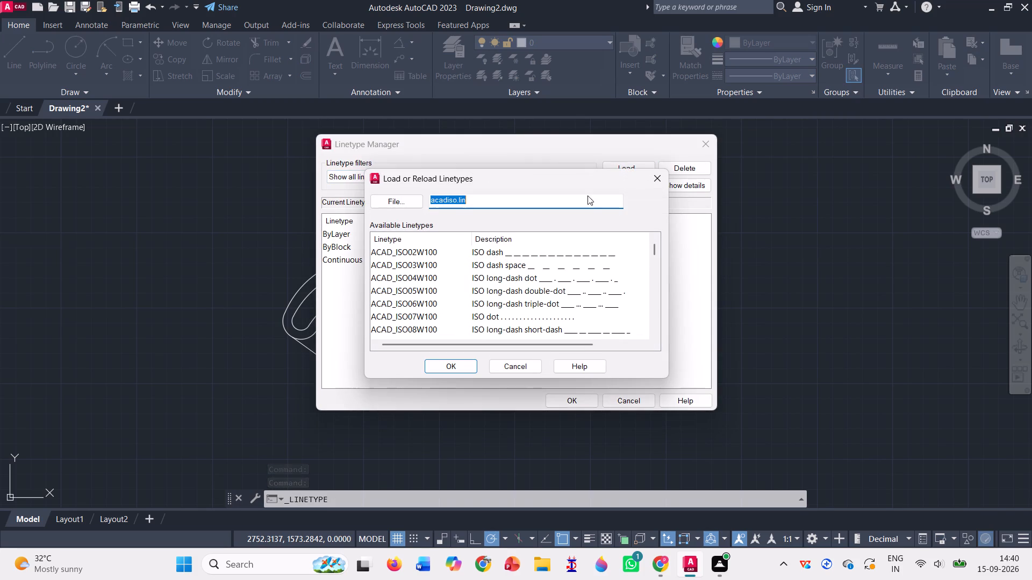
{"action": "left_click", "coordinate": [542, 252]}
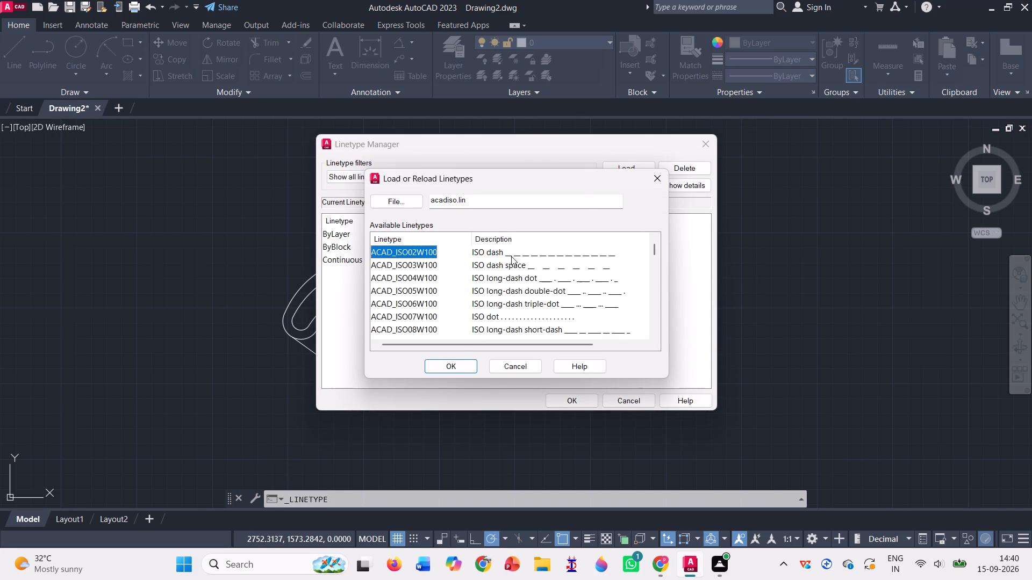
{"action": "left_click", "coordinate": [452, 369]}
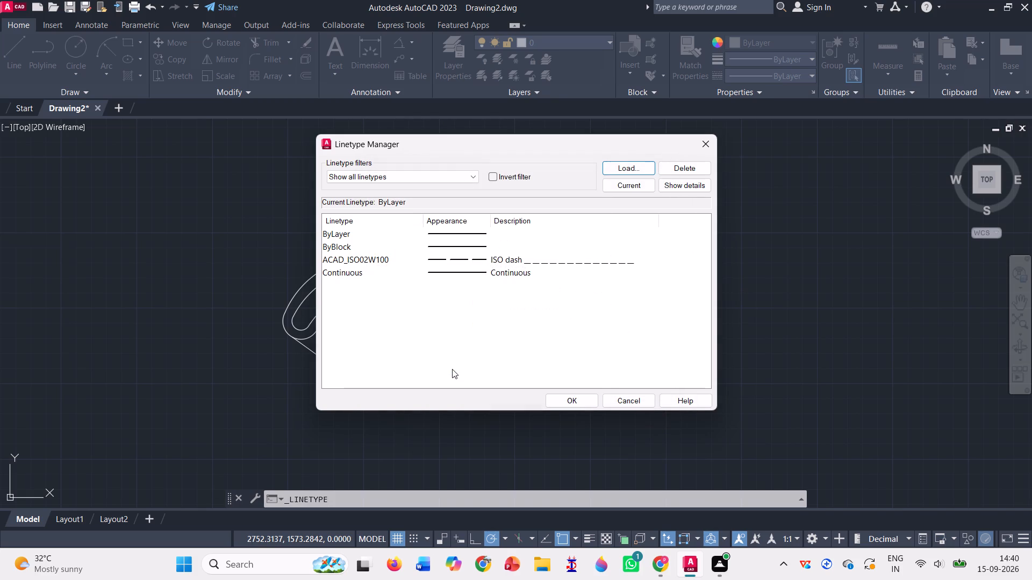
{"action": "left_click", "coordinate": [536, 262]}
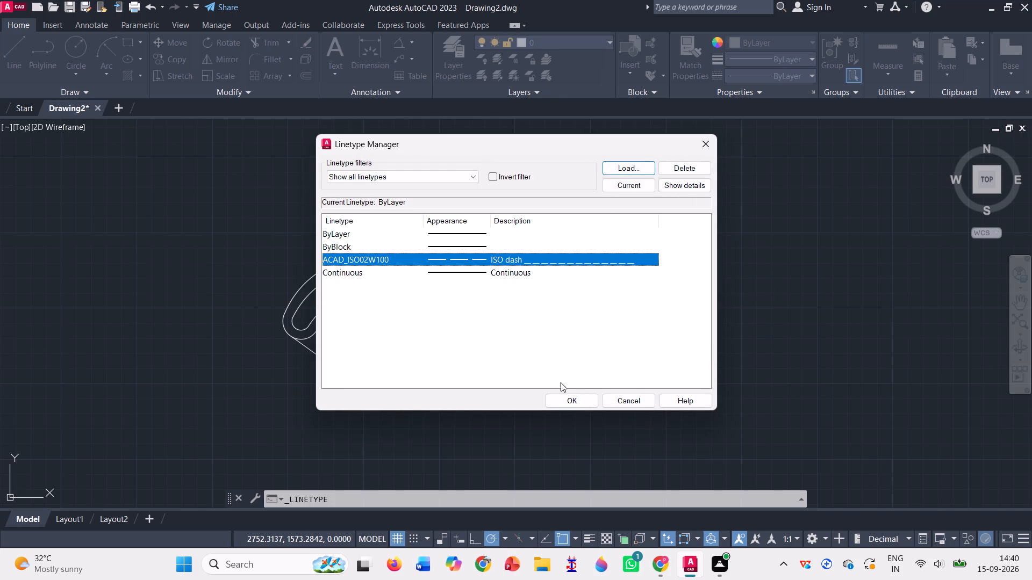
{"action": "left_click", "coordinate": [573, 402]}
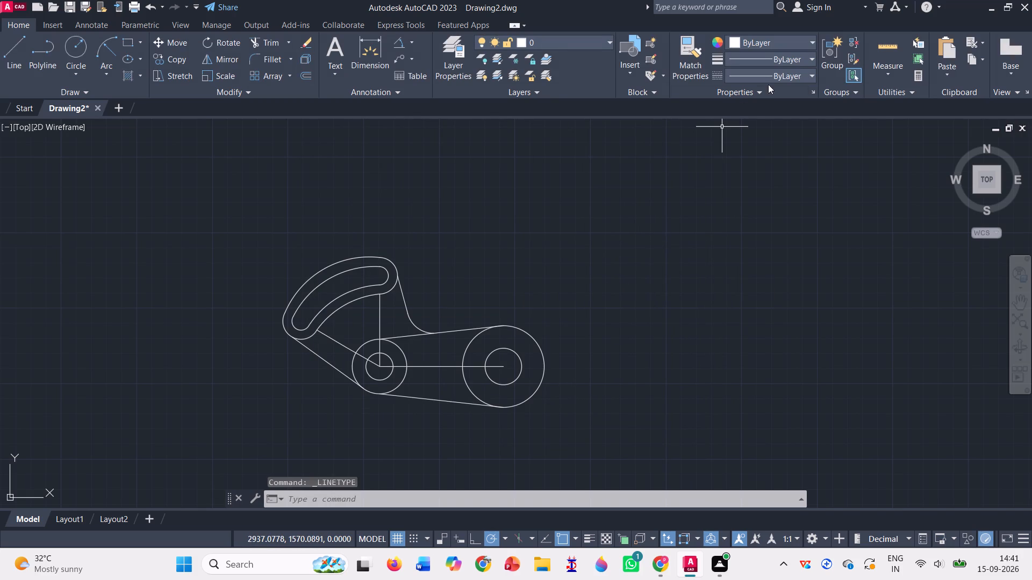
{"action": "left_click", "coordinate": [813, 75]}
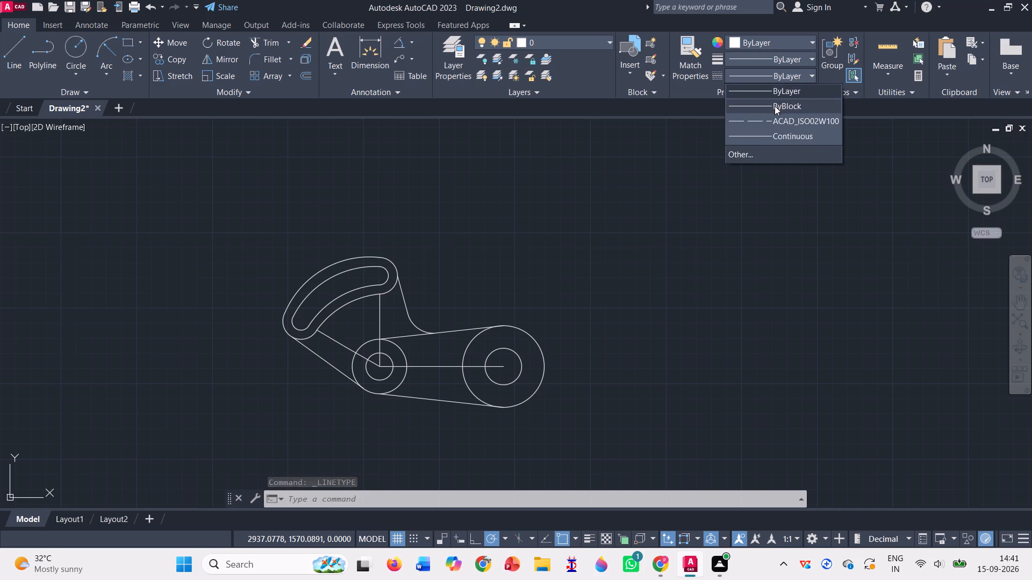
{"action": "left_click", "coordinate": [771, 117]}
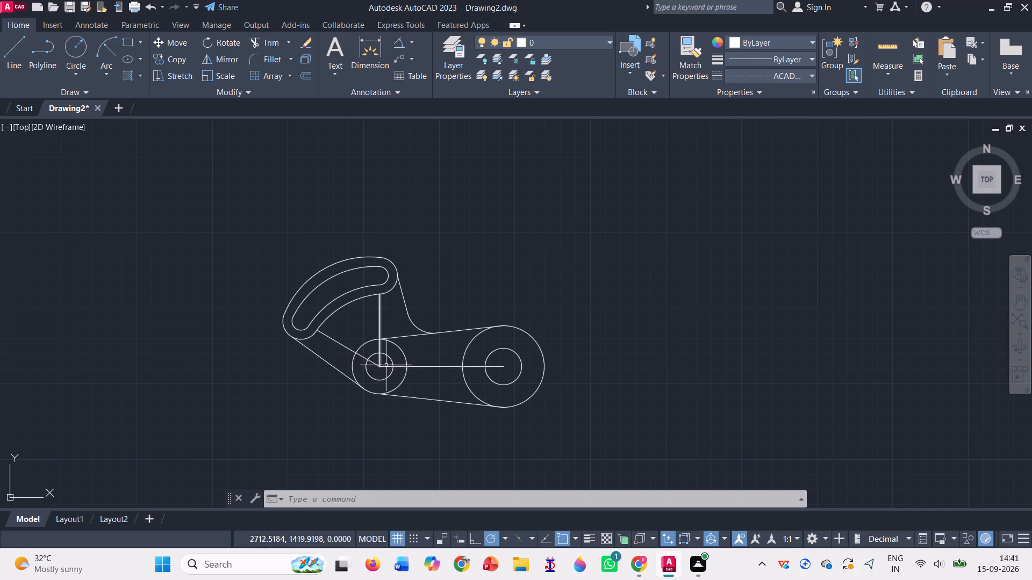
Draw a dashed vertical centerline about 85 units long from the smaller hub's center up past the arm's upper end.
{"action": "key", "text": "l"}
{"action": "key", "text": "Return"}
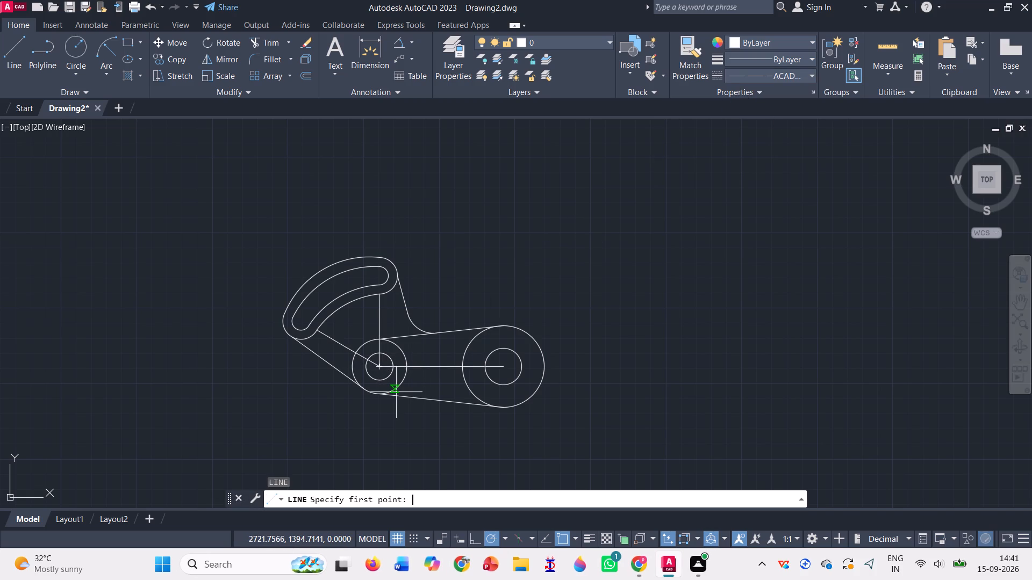
{"action": "left_click", "coordinate": [378, 369]}
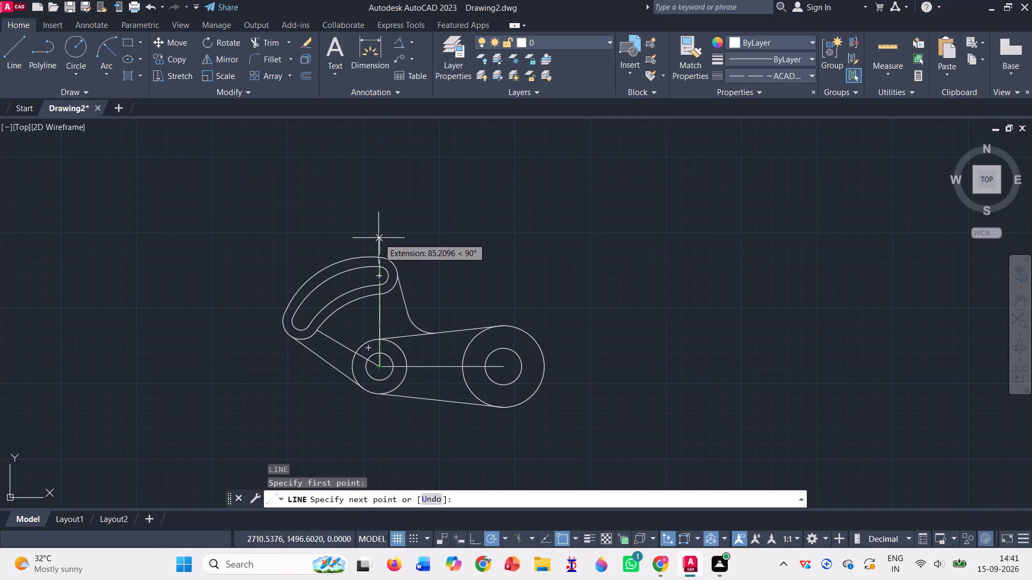
{"action": "left_click", "coordinate": [378, 238]}
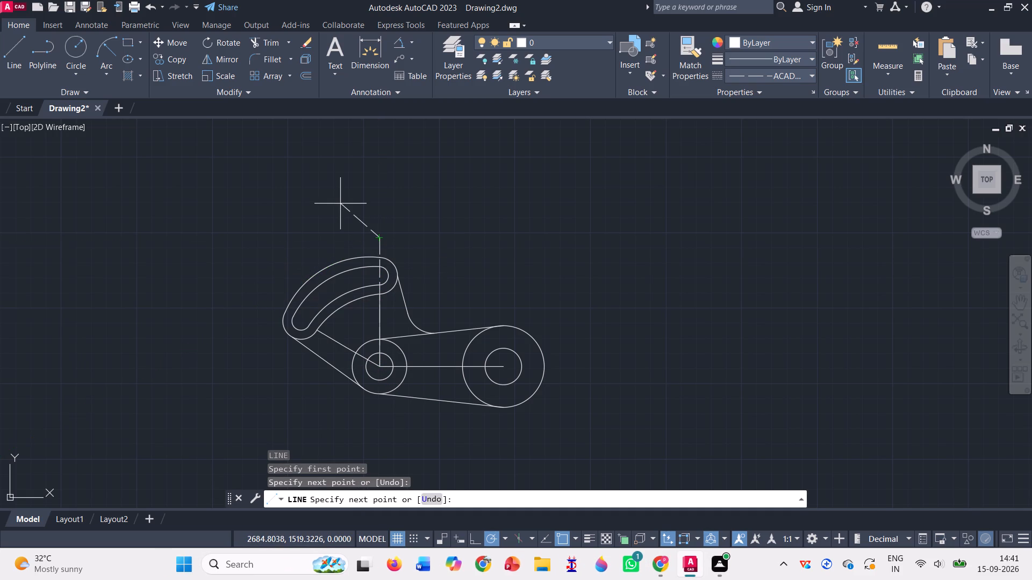
{"action": "key", "text": "Escape"}
Draw a dashed centerline about 94 units long from the smaller hub's center along the 150° line, past the arm's lower-left end.
{"action": "key", "text": "l"}
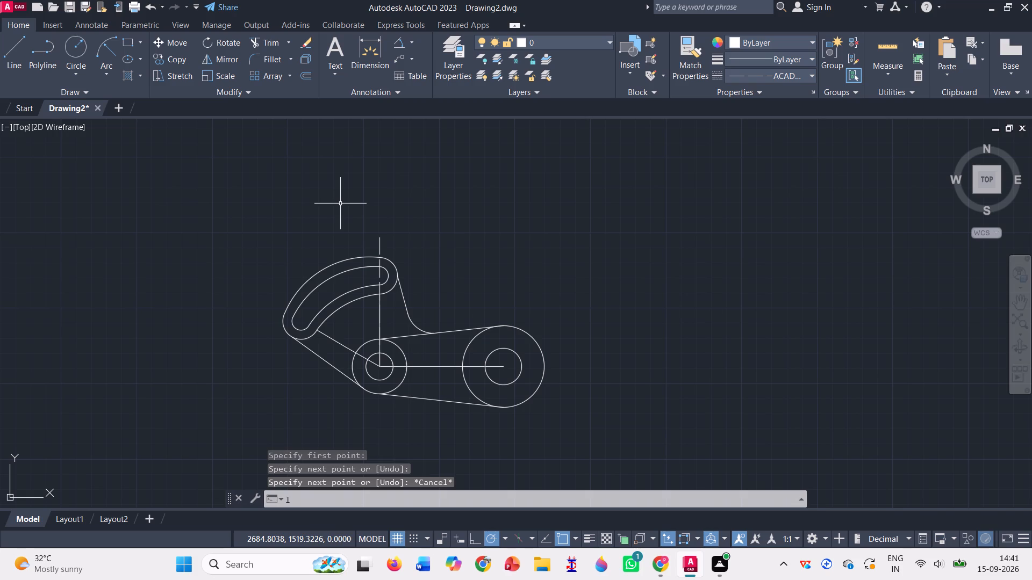
{"action": "key", "text": "Return"}
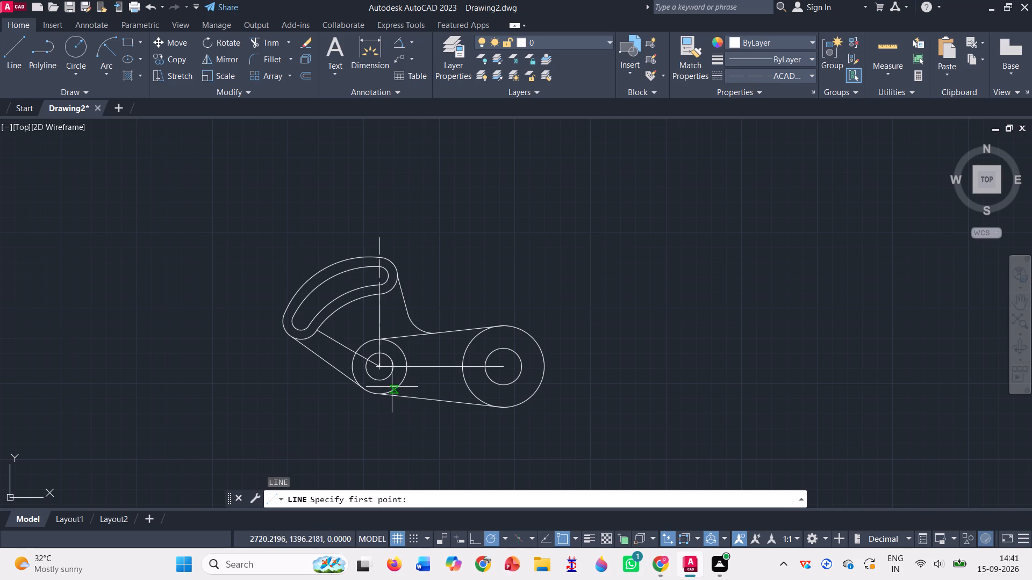
{"action": "left_click", "coordinate": [379, 368]}
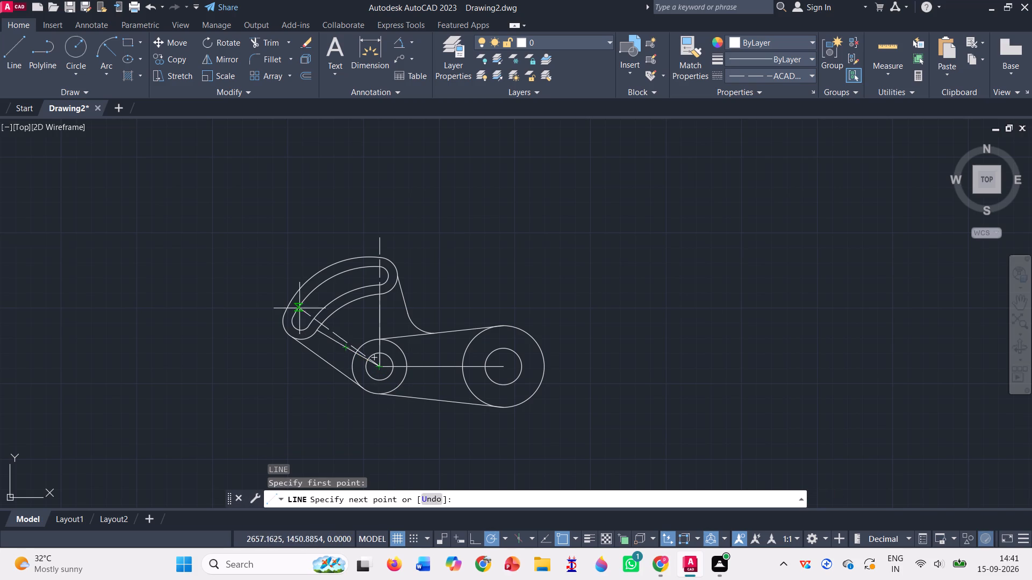
{"action": "left_click", "coordinate": [257, 295]}
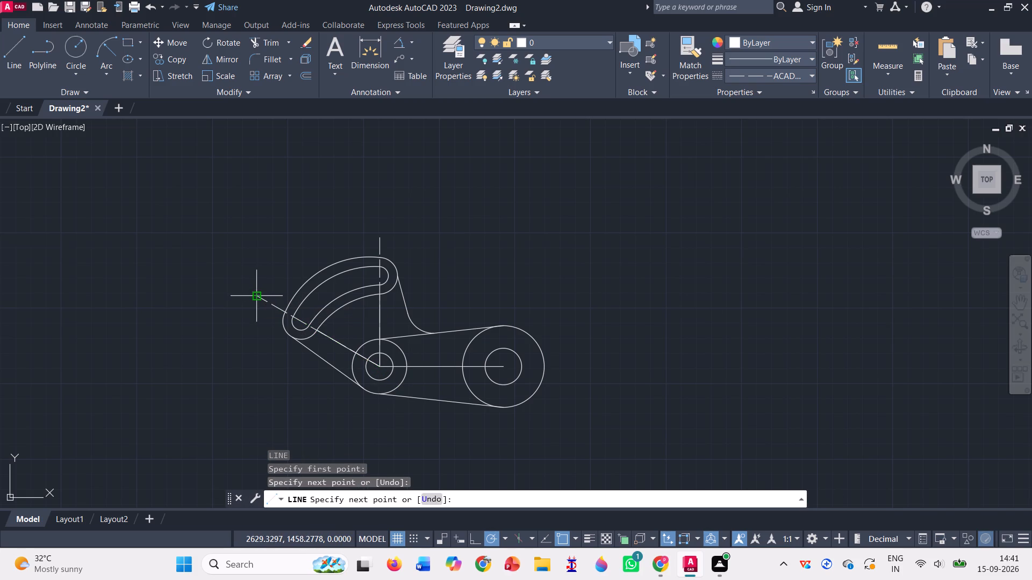
{"action": "key", "text": "Escape"}
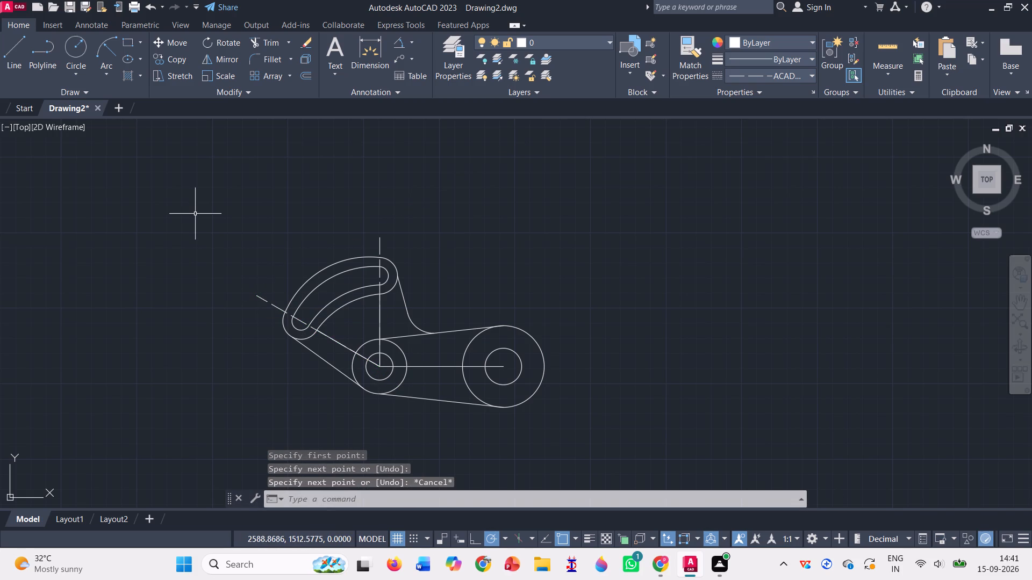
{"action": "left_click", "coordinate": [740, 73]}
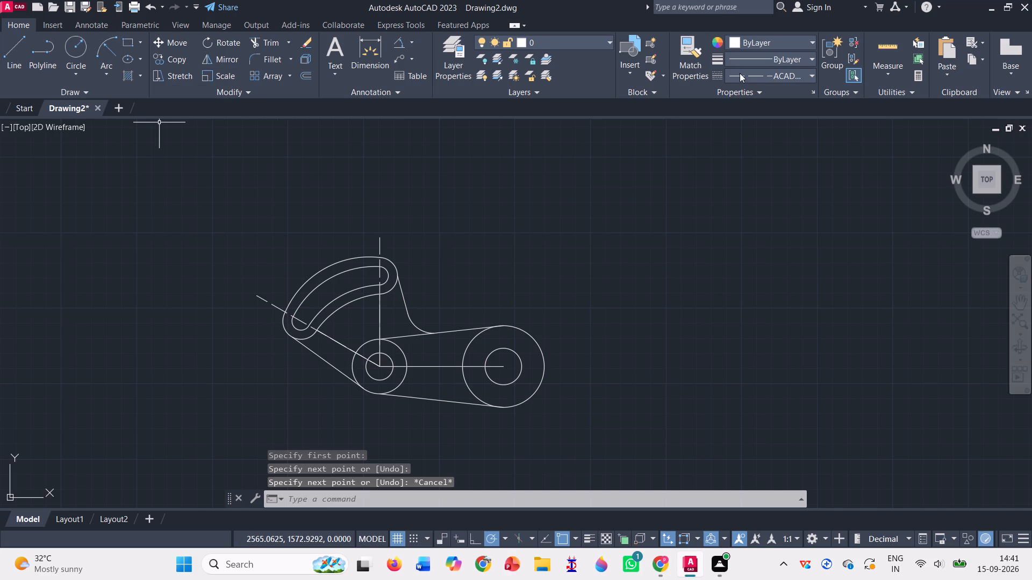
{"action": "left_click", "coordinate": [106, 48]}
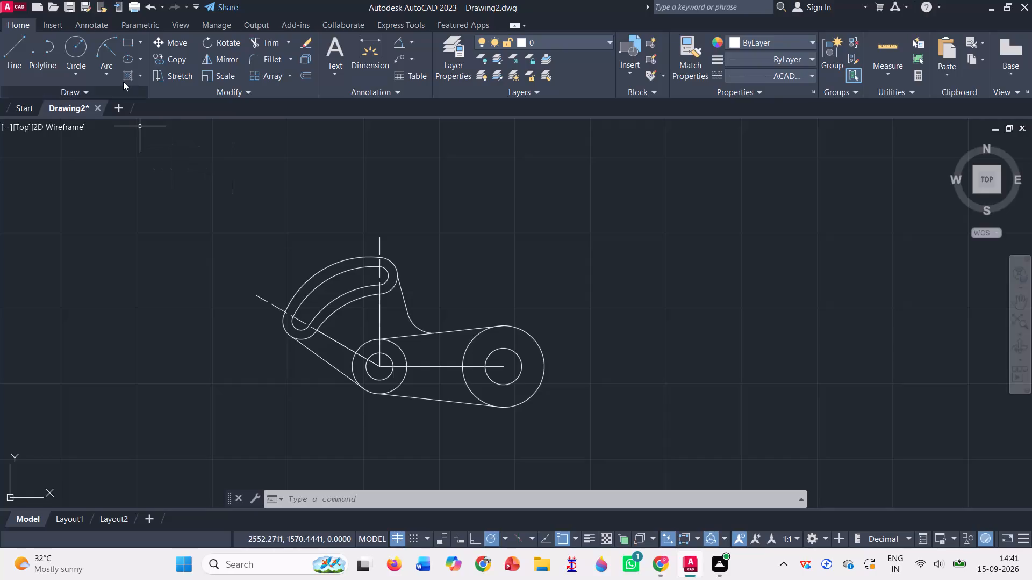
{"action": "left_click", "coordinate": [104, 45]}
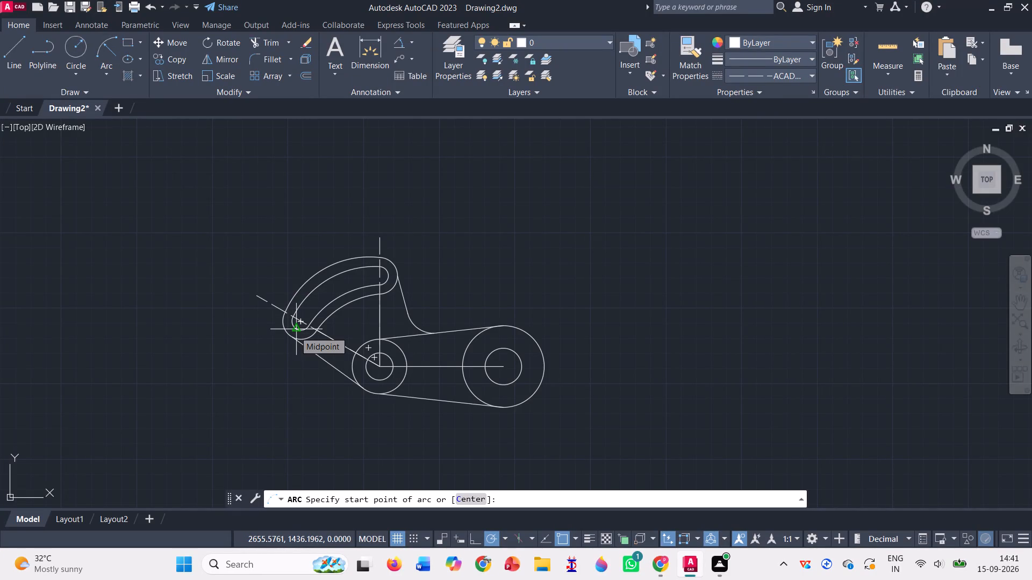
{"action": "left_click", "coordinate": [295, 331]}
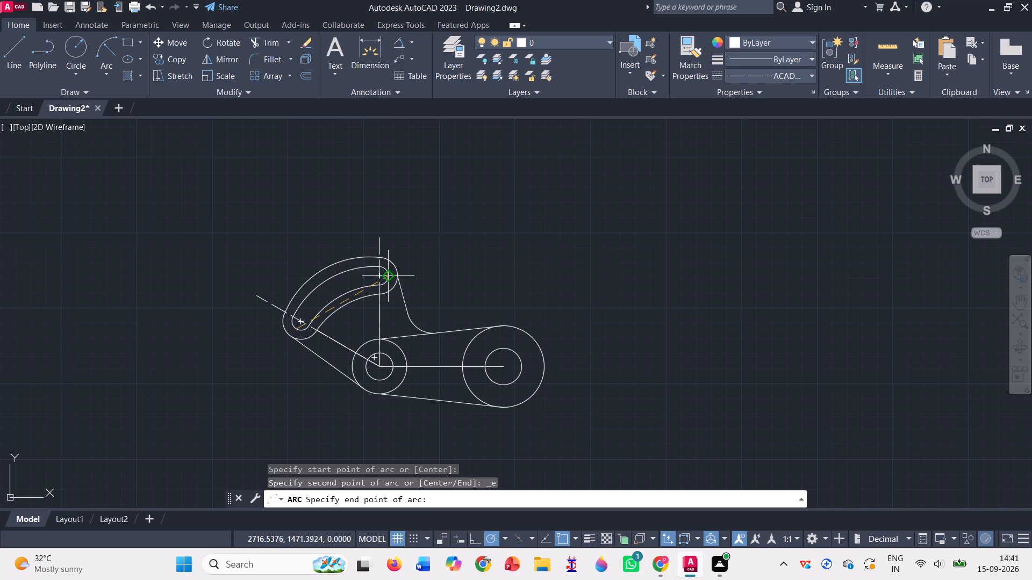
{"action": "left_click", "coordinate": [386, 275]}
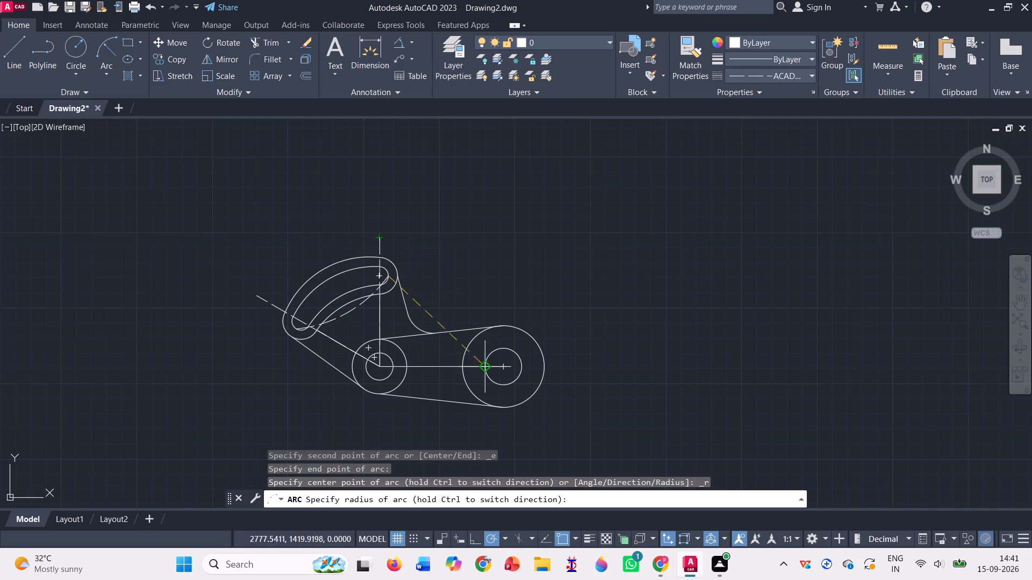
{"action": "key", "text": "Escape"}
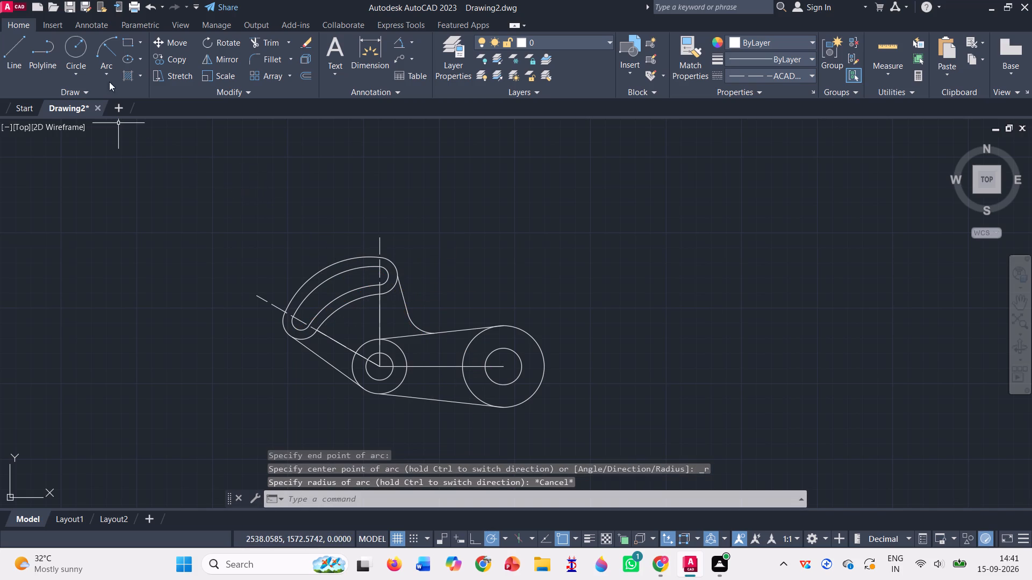
Draw a dashed start-end-radius arc of radius 60 along the middle of the curved slot, between its two ends.
{"action": "left_click", "coordinate": [108, 47]}
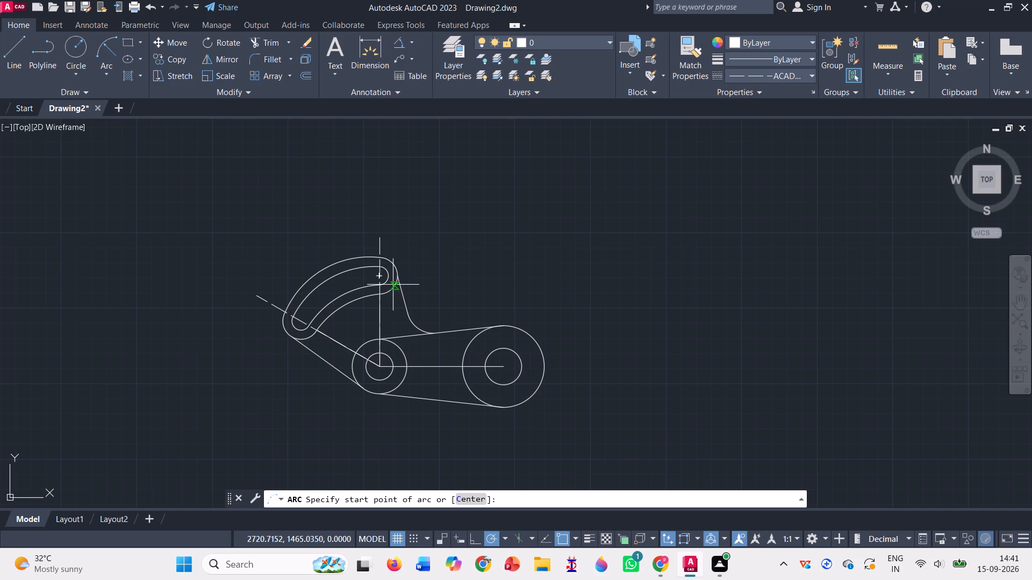
{"action": "left_click", "coordinate": [390, 278]}
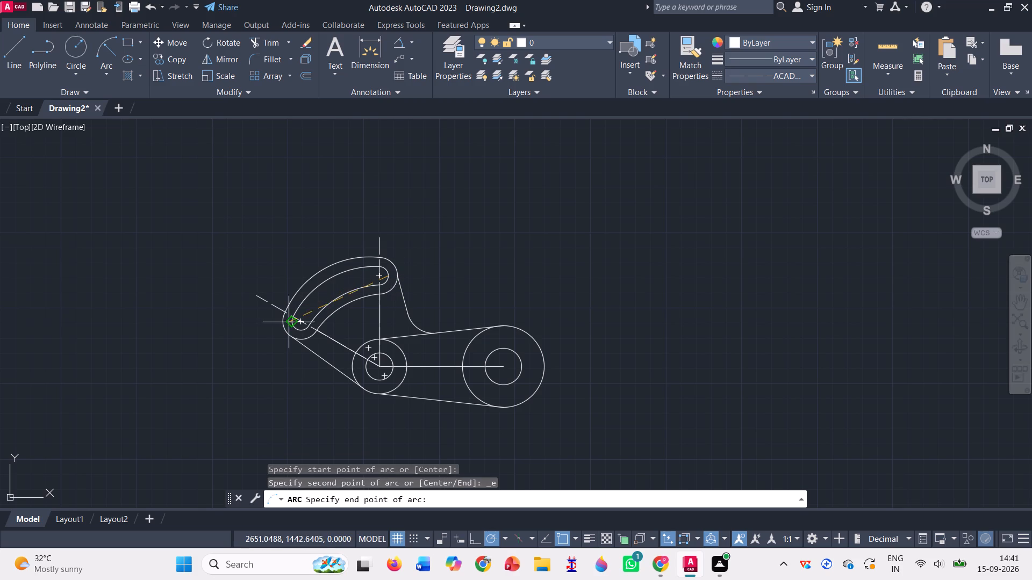
{"action": "left_click", "coordinate": [293, 330]}
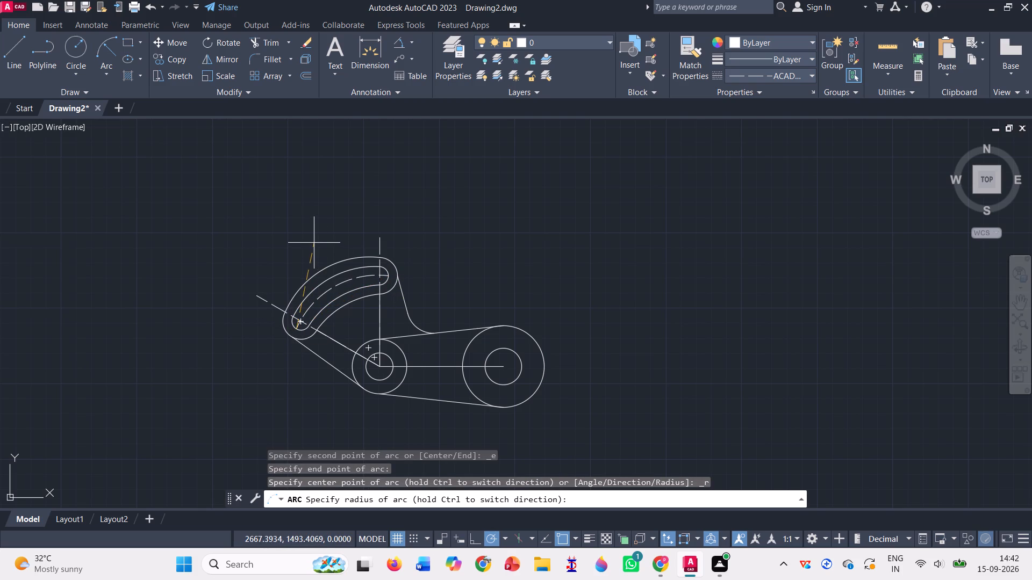
{"action": "type", "text": "60"}
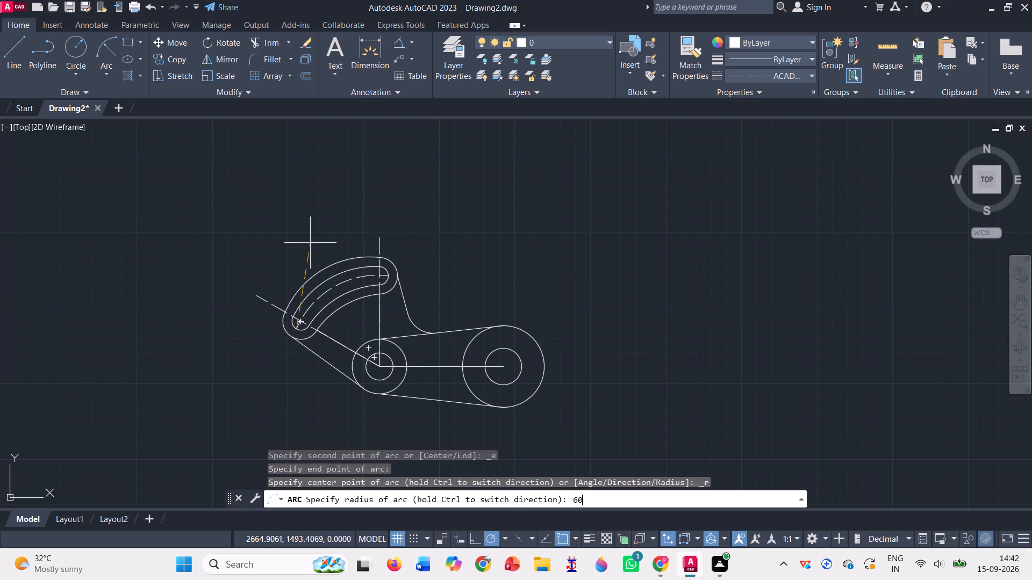
{"action": "key", "text": "Return"}
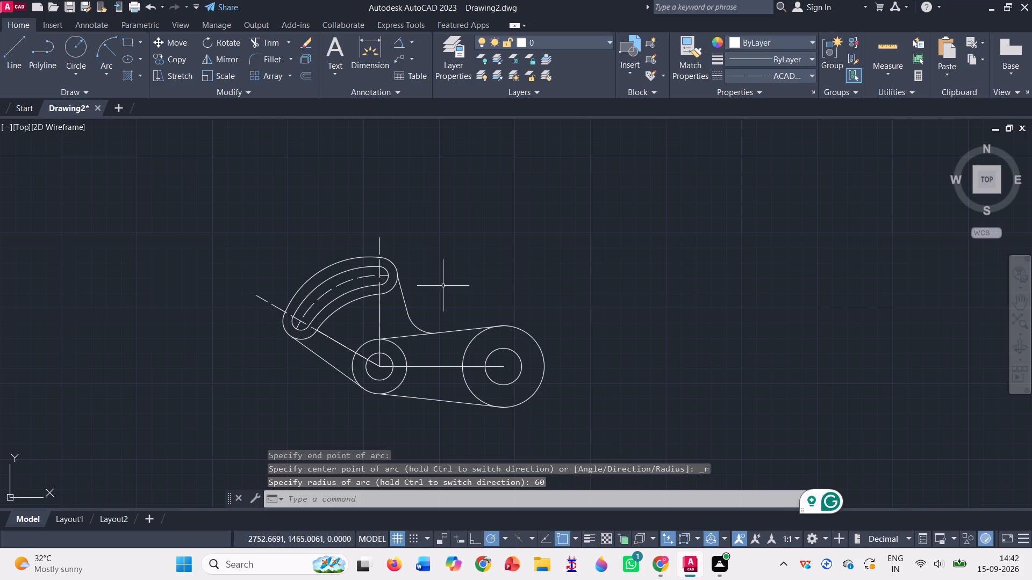
Trim away the overlapping vertical lines between the slotted arm and the smaller hub's center.
{"action": "left_click", "coordinate": [274, 45]}
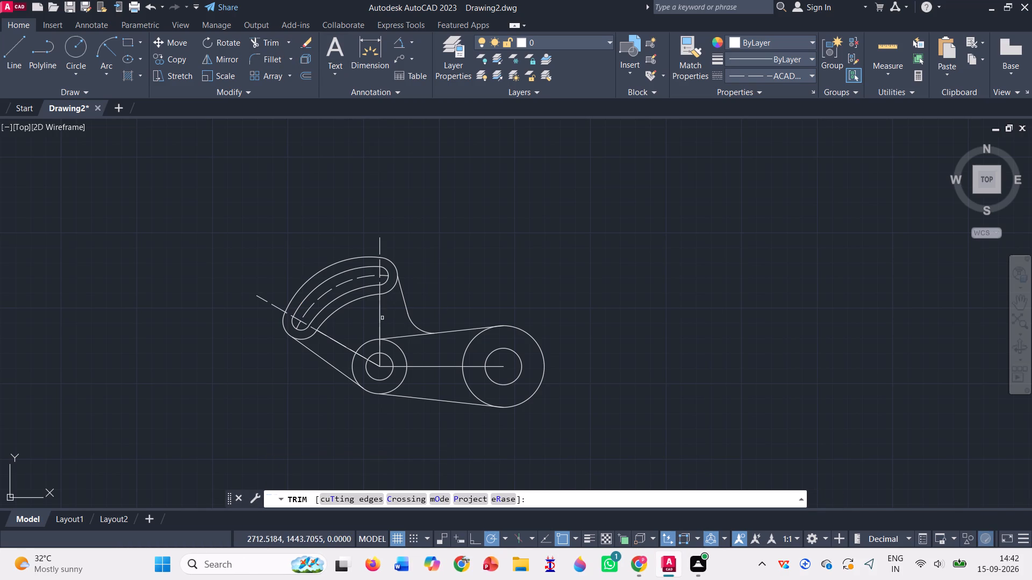
{"action": "left_click", "coordinate": [380, 323]}
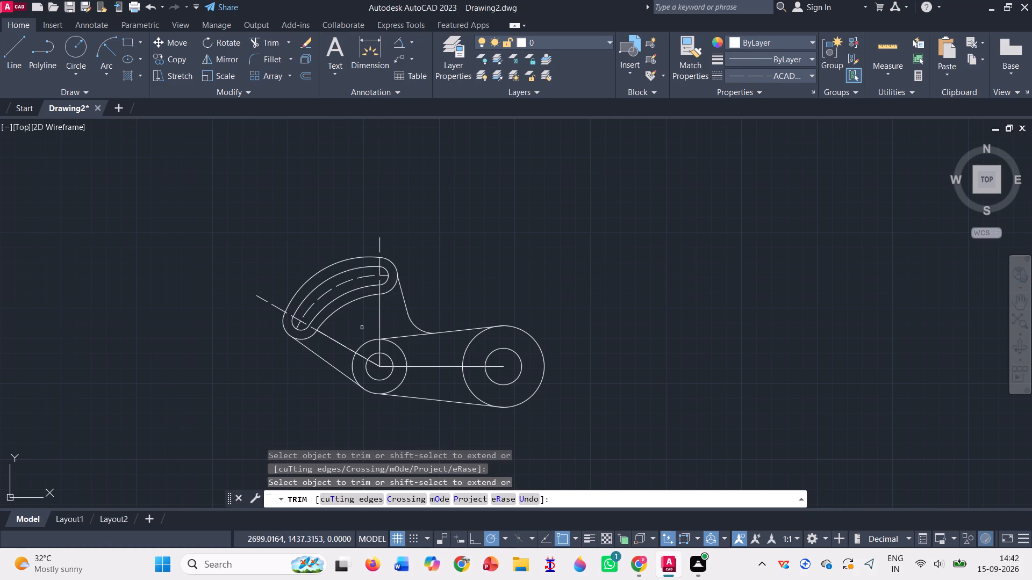
{"action": "left_click", "coordinate": [379, 321]}
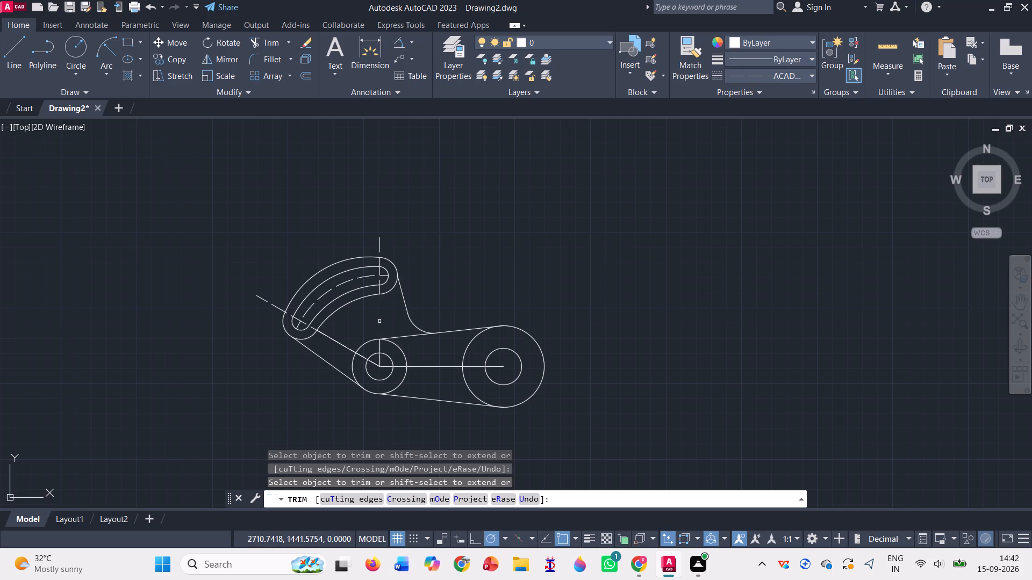
{"action": "left_click", "coordinate": [381, 344]}
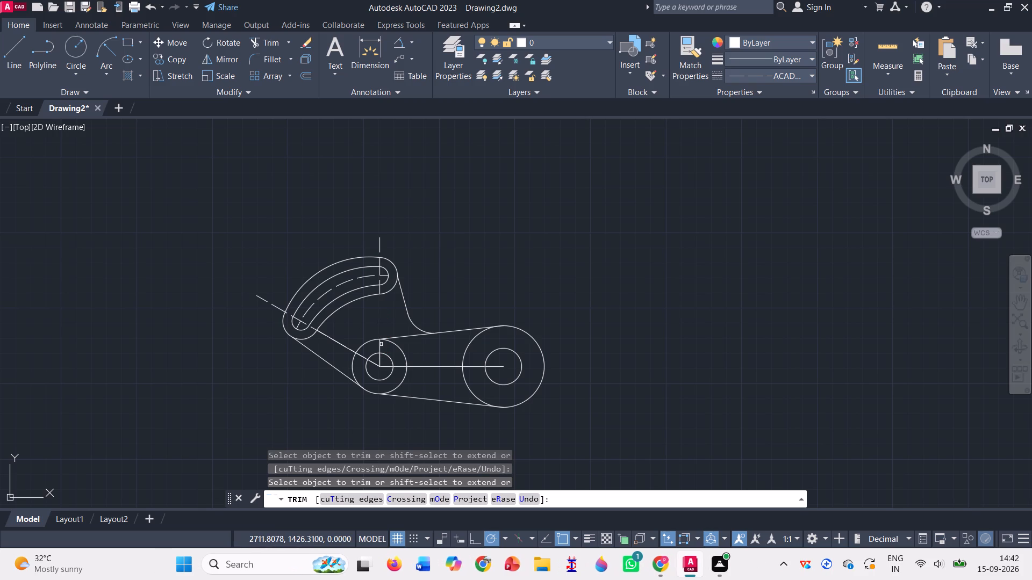
{"action": "left_click", "coordinate": [378, 349]}
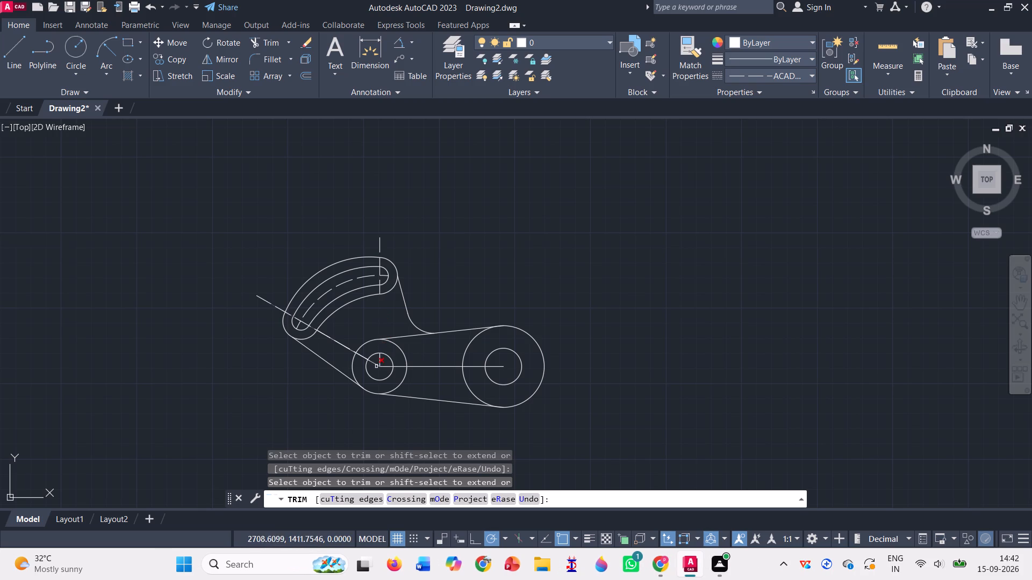
{"action": "left_click", "coordinate": [380, 363]}
{"action": "left_click", "coordinate": [379, 360]}
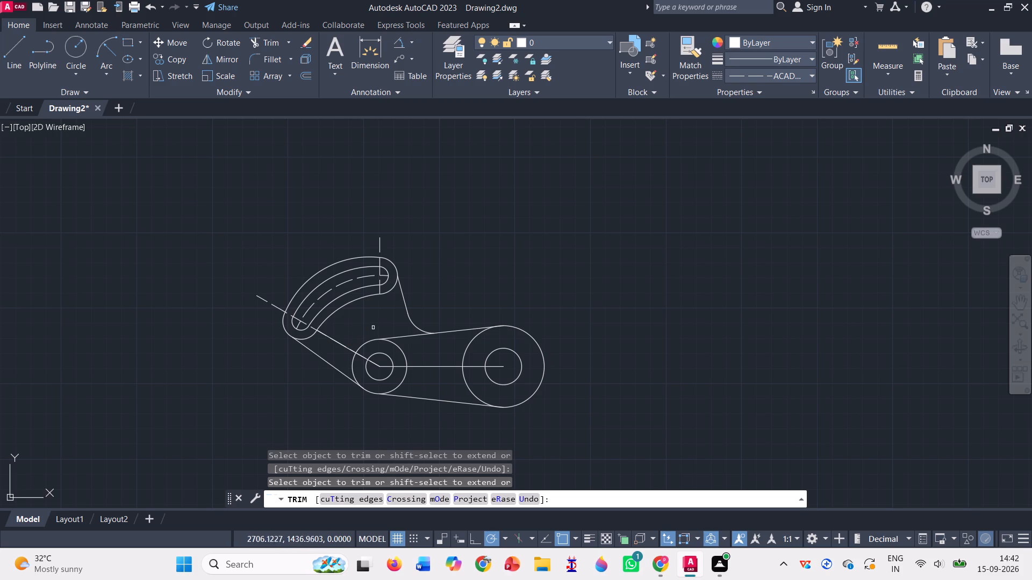
{"action": "key", "text": "Escape"}
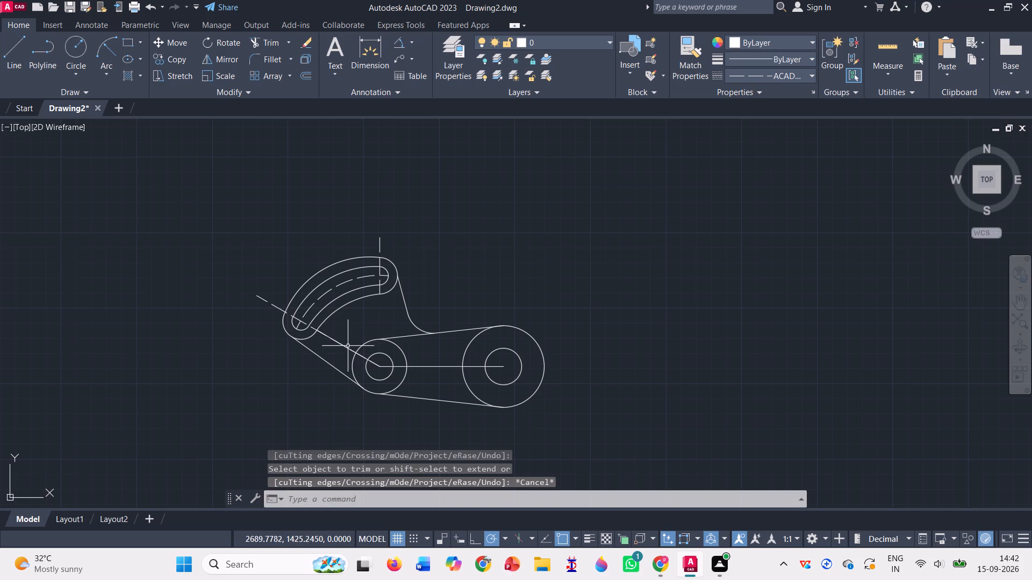
Erase the 150° dashed centerline, the leftover upper vertical centerline and the two solid line pieces between the arm and smaller hub.
{"action": "left_click", "coordinate": [347, 346]}
{"action": "key", "text": "Escape"}
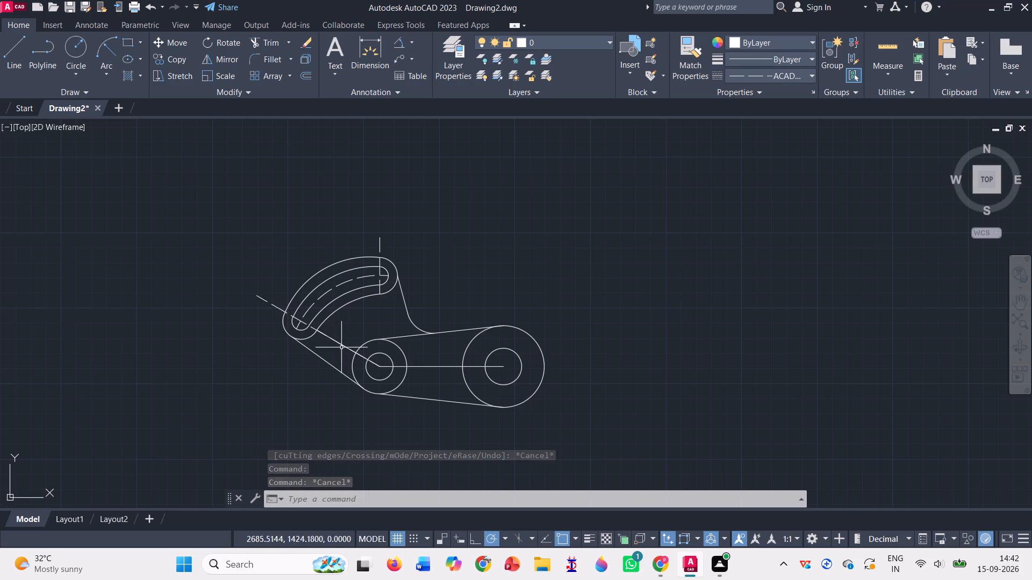
{"action": "left_click", "coordinate": [329, 338]}
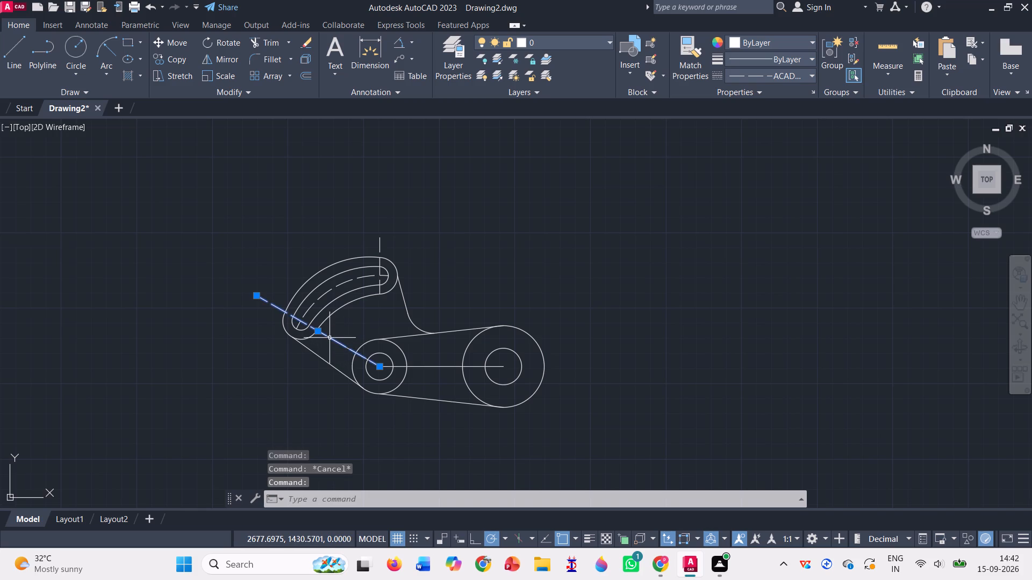
{"action": "key", "text": "Delete"}
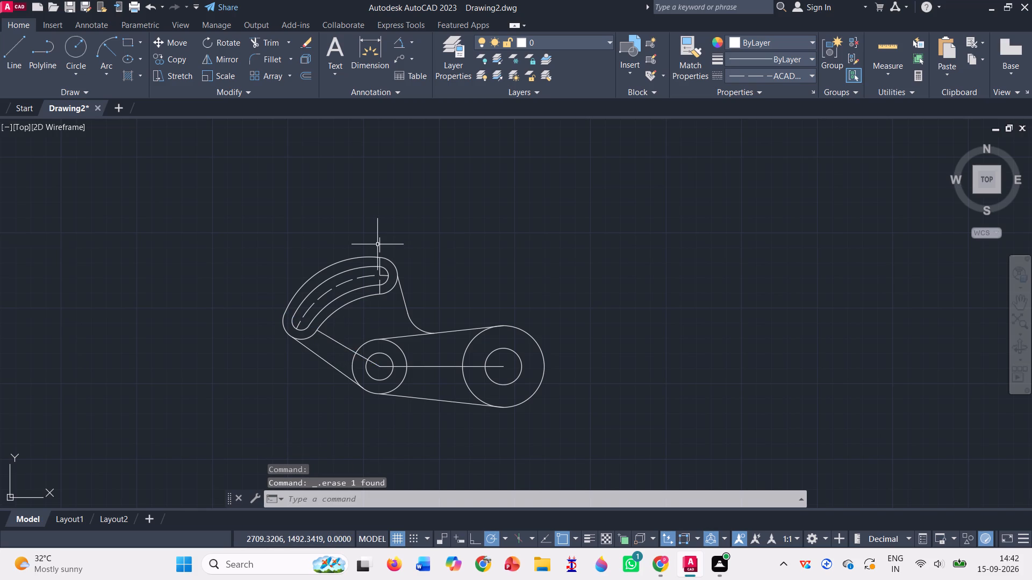
{"action": "left_click", "coordinate": [379, 244]}
{"action": "key", "text": "Delete"}
{"action": "left_click", "coordinate": [331, 338]}
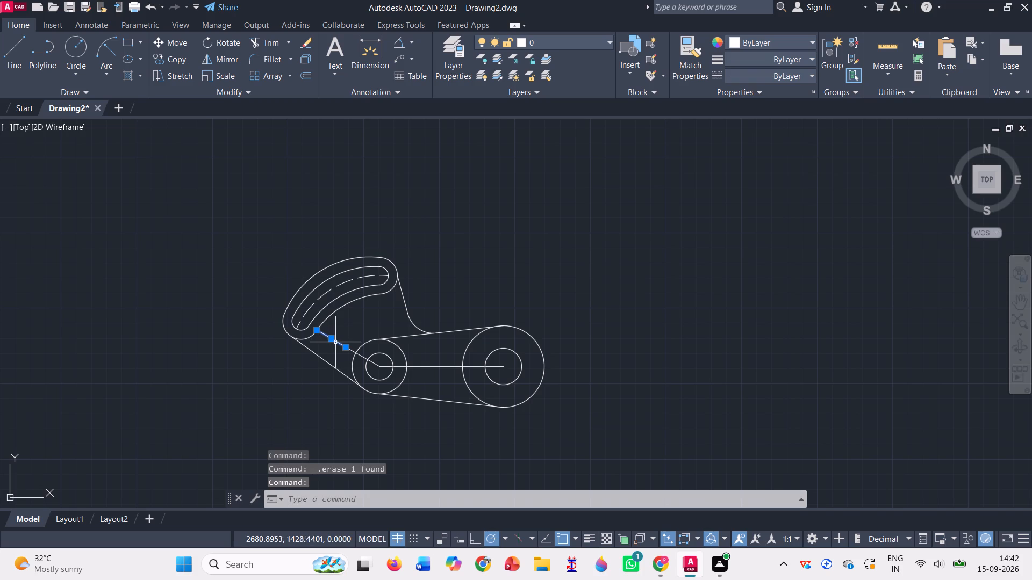
{"action": "key", "text": "Delete"}
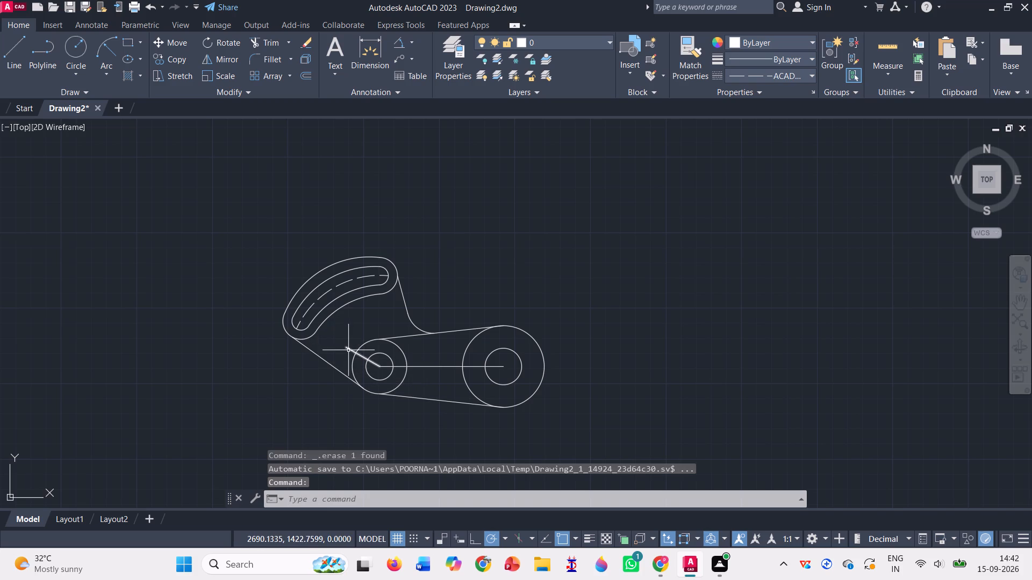
{"action": "left_click", "coordinate": [348, 349]}
{"action": "key", "text": "Delete"}
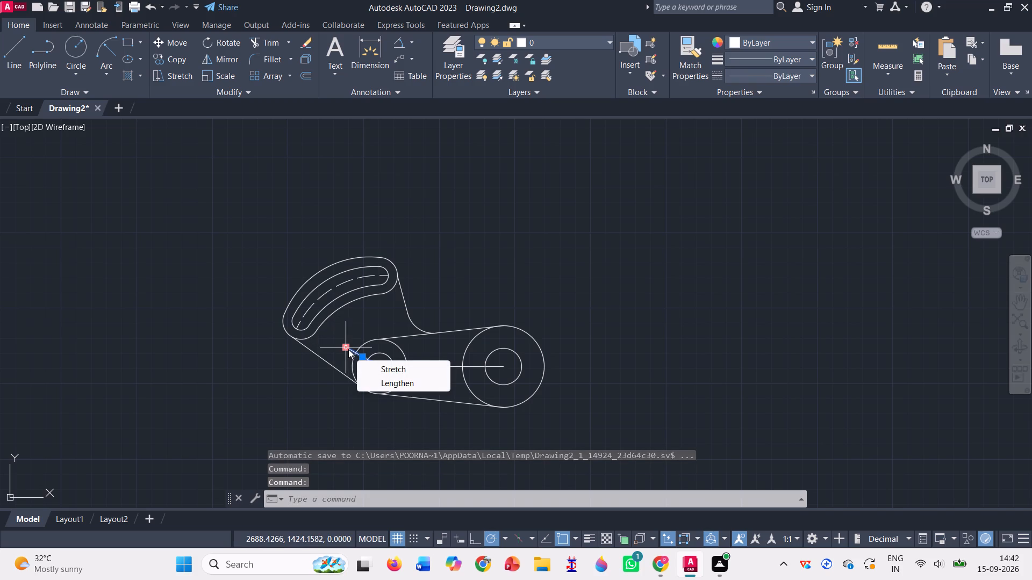
{"action": "key", "text": "Delete"}
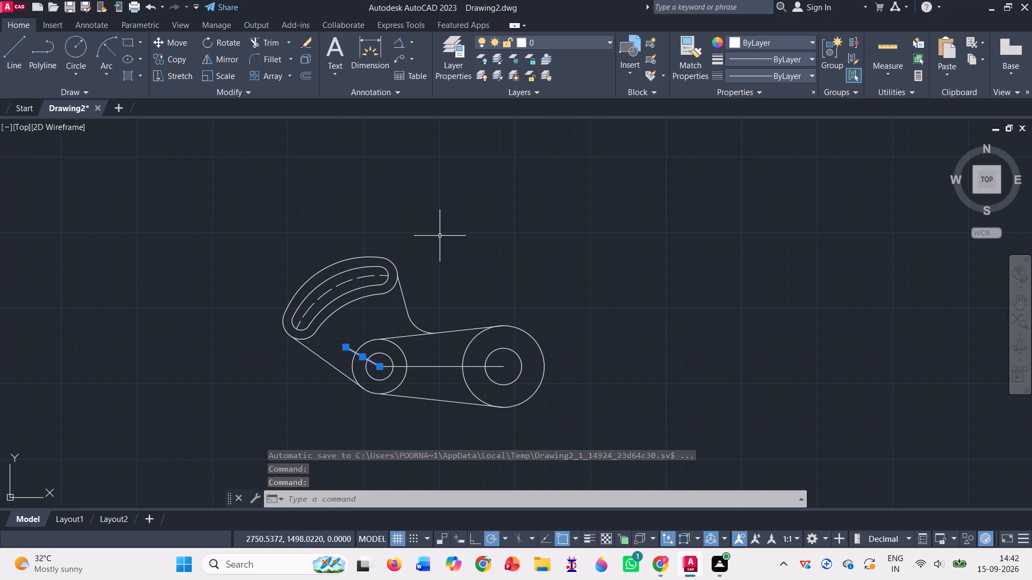
{"action": "key", "text": "Delete"}
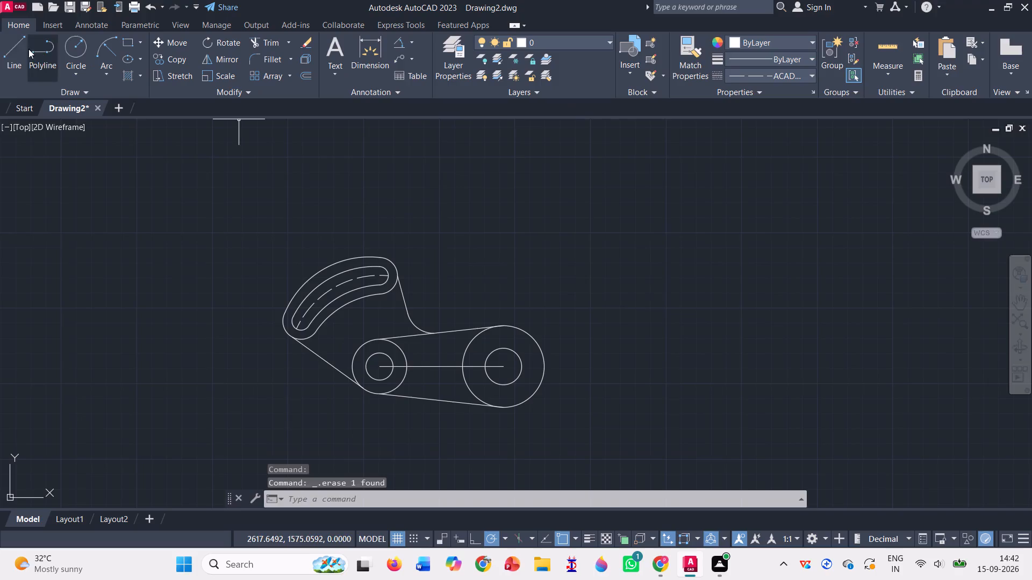
Draw a dashed vertical centerline about 96 units long from the smaller hub's center up past the arm's upper end.
{"action": "left_click", "coordinate": [17, 49]}
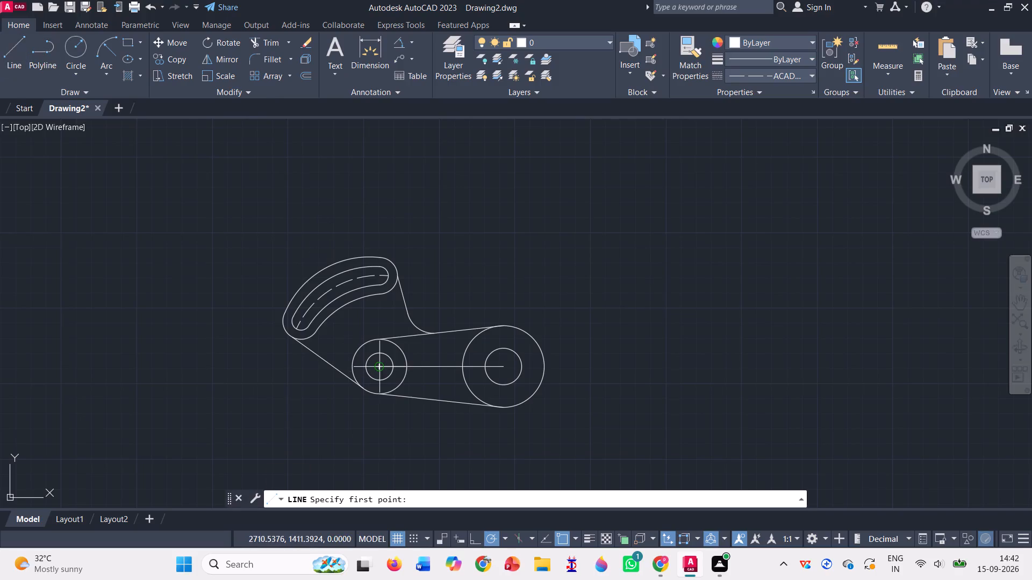
{"action": "left_click_drag", "start_coordinate": [375, 366], "coordinate": [385, 222]}
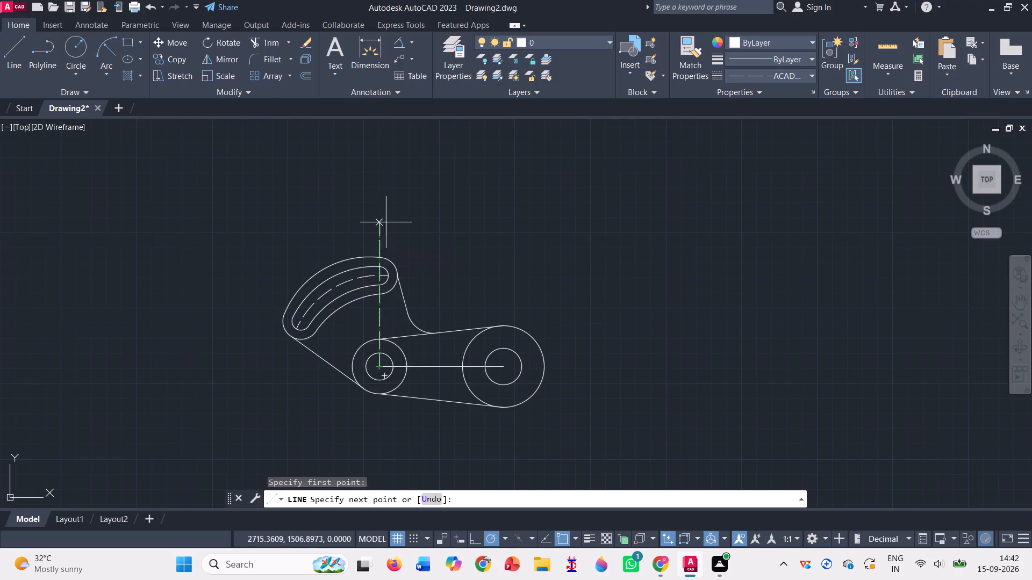
{"action": "left_click_drag", "start_coordinate": [385, 222], "coordinate": [382, 221]}
{"action": "left_click", "coordinate": [382, 221]}
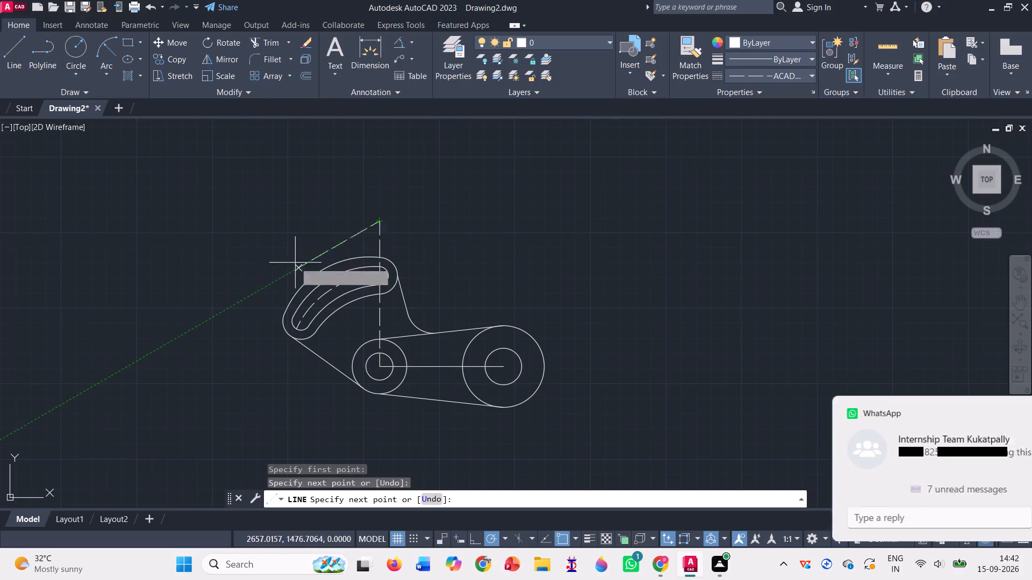
{"action": "key", "text": "Escape"}
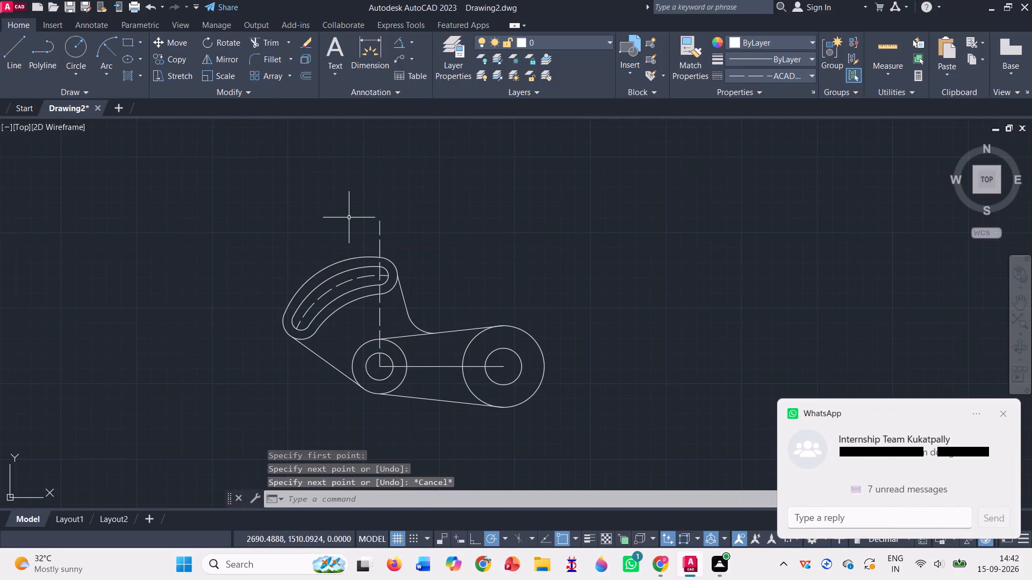
Draw a dashed centerline about 95 units long at 150° from the smaller hub's center past the arm's lower-left end.
{"action": "key", "text": "l"}
{"action": "key", "text": "Return"}
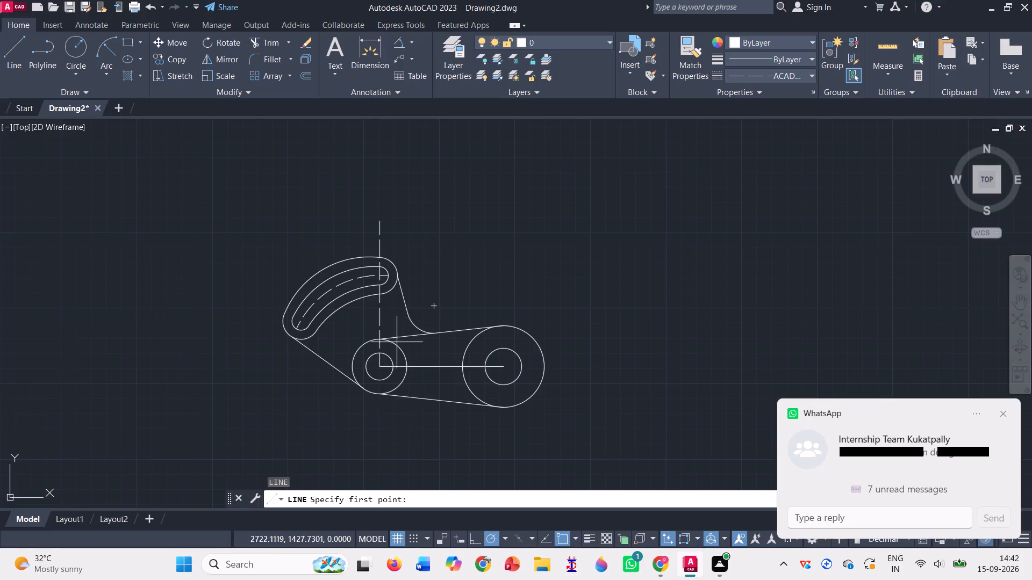
{"action": "left_click", "coordinate": [381, 365]}
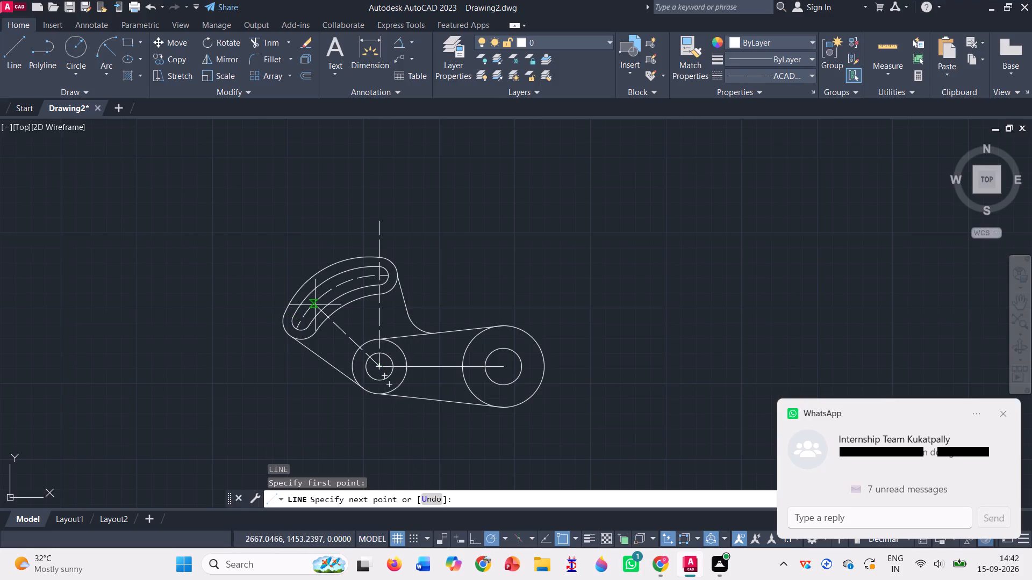
{"action": "left_click", "coordinate": [254, 296]}
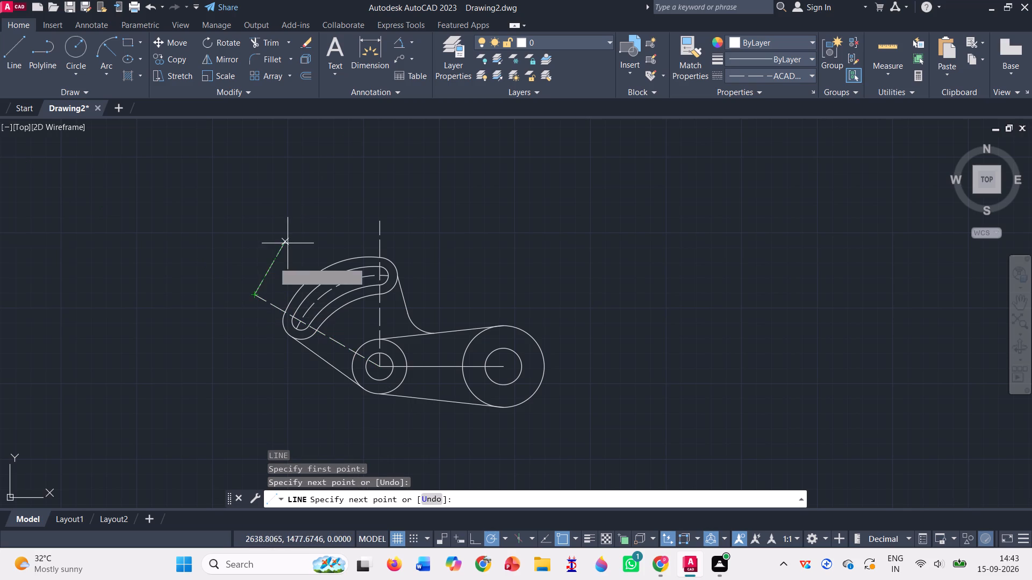
{"action": "key", "text": "Escape"}
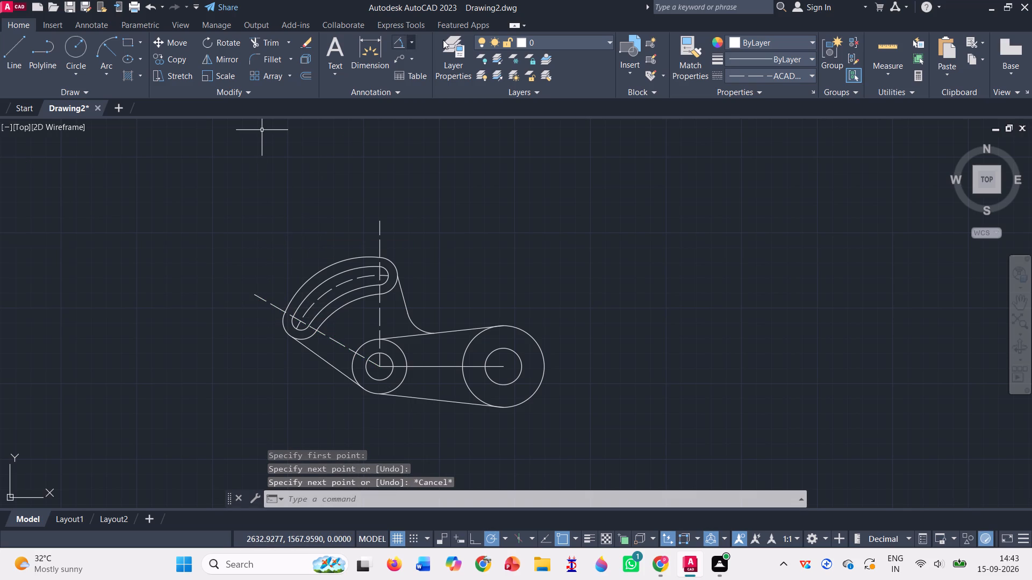
Add an angular dimension between the 150° and vertical centerlines, placing its arc just outside the slotted arm.
{"action": "left_click", "coordinate": [401, 42]}
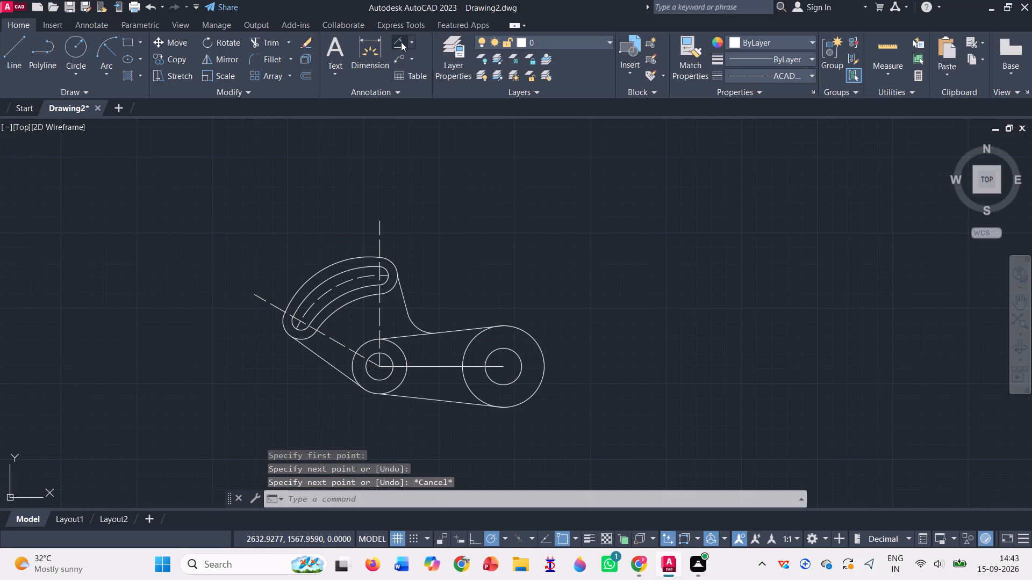
{"action": "left_click", "coordinate": [270, 305]}
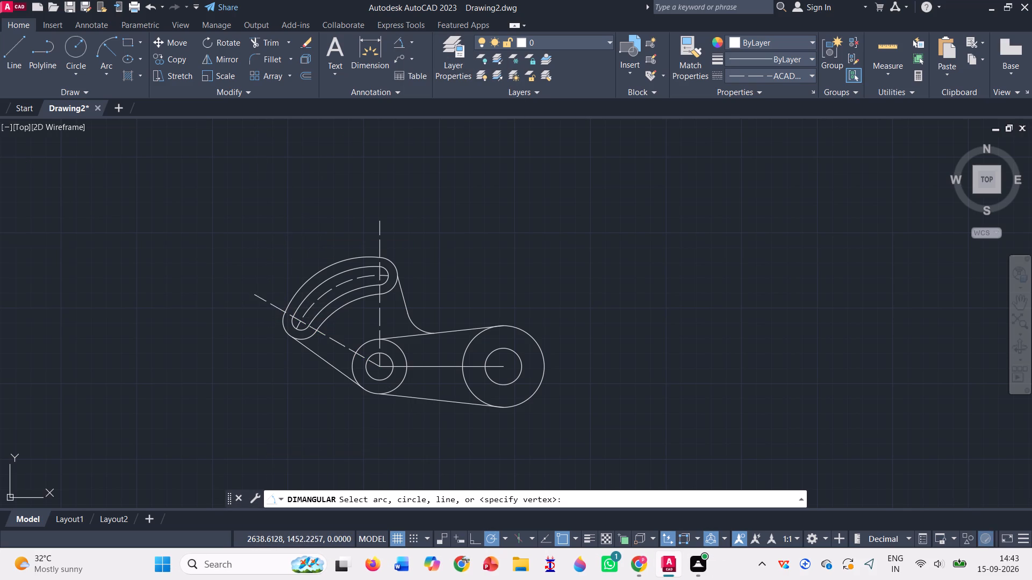
{"action": "left_click", "coordinate": [379, 241]}
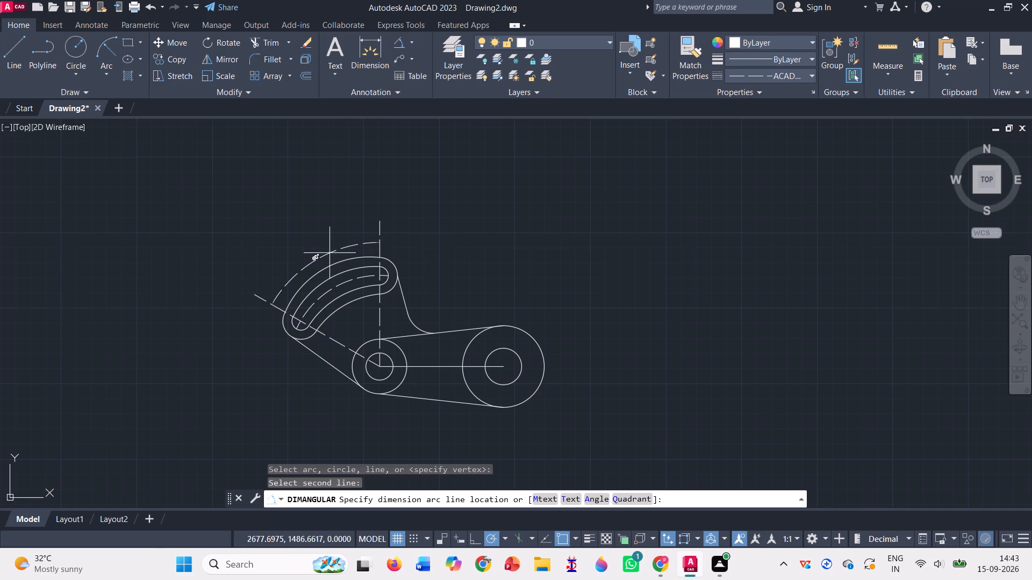
{"action": "left_click", "coordinate": [327, 250]}
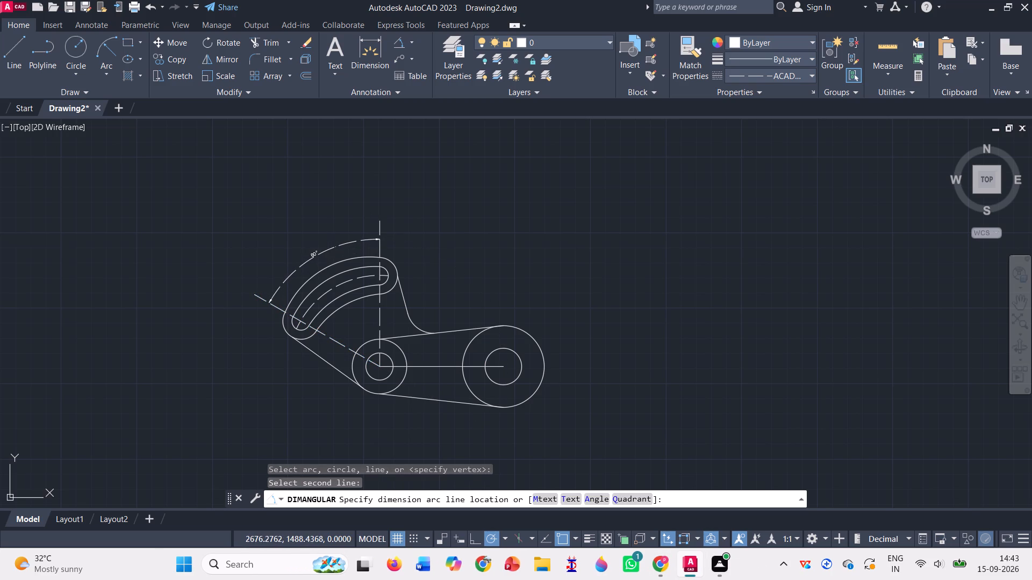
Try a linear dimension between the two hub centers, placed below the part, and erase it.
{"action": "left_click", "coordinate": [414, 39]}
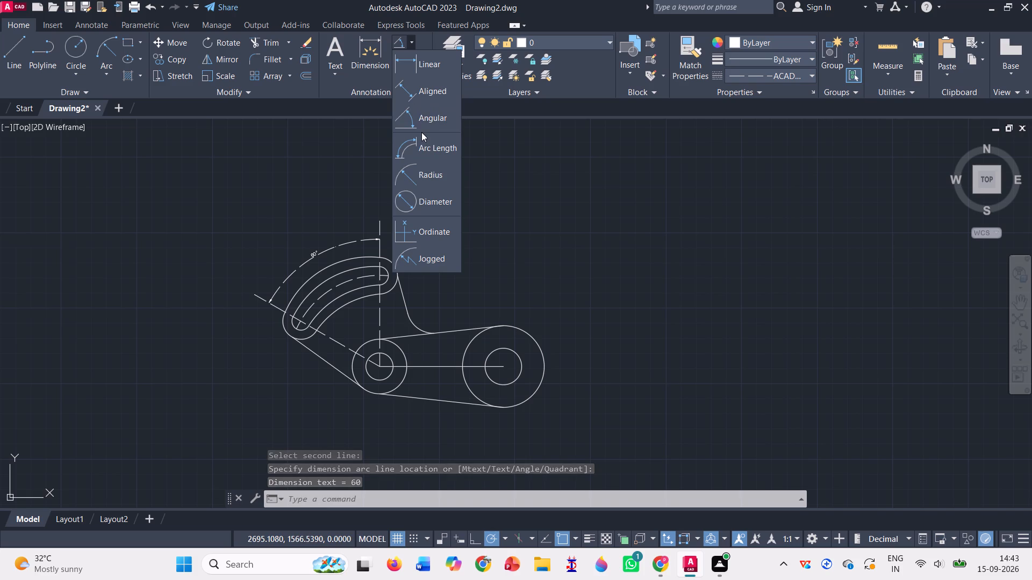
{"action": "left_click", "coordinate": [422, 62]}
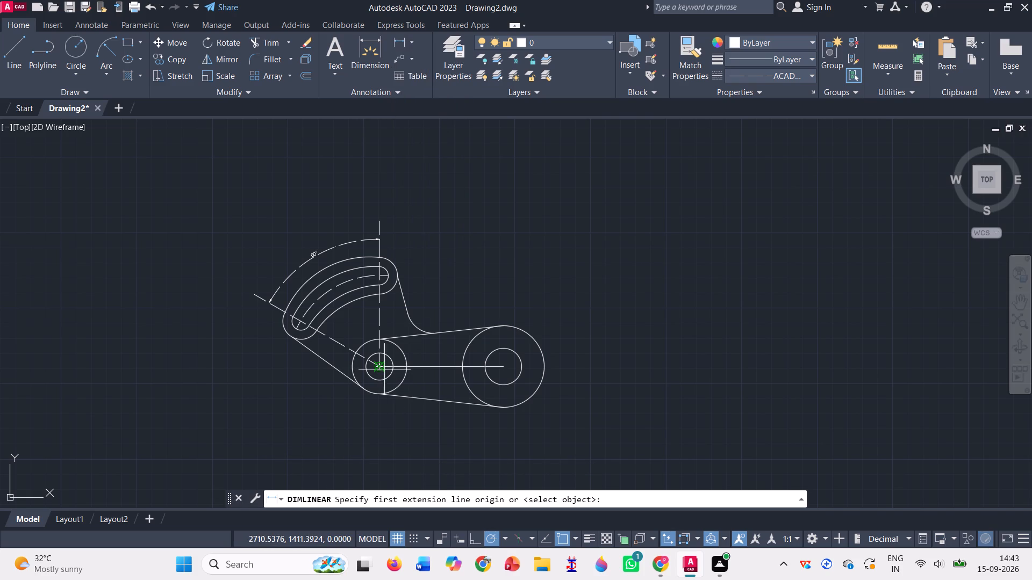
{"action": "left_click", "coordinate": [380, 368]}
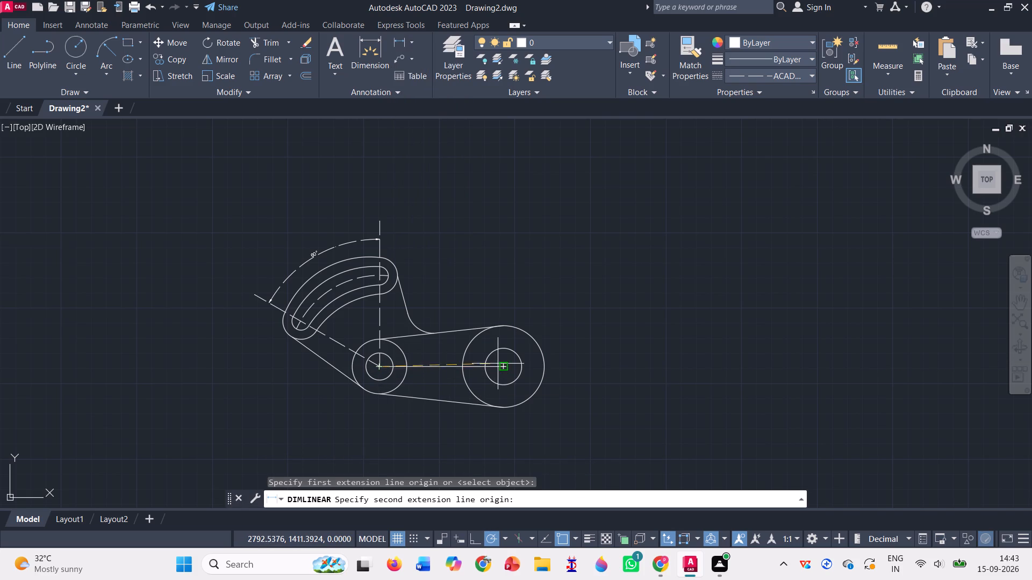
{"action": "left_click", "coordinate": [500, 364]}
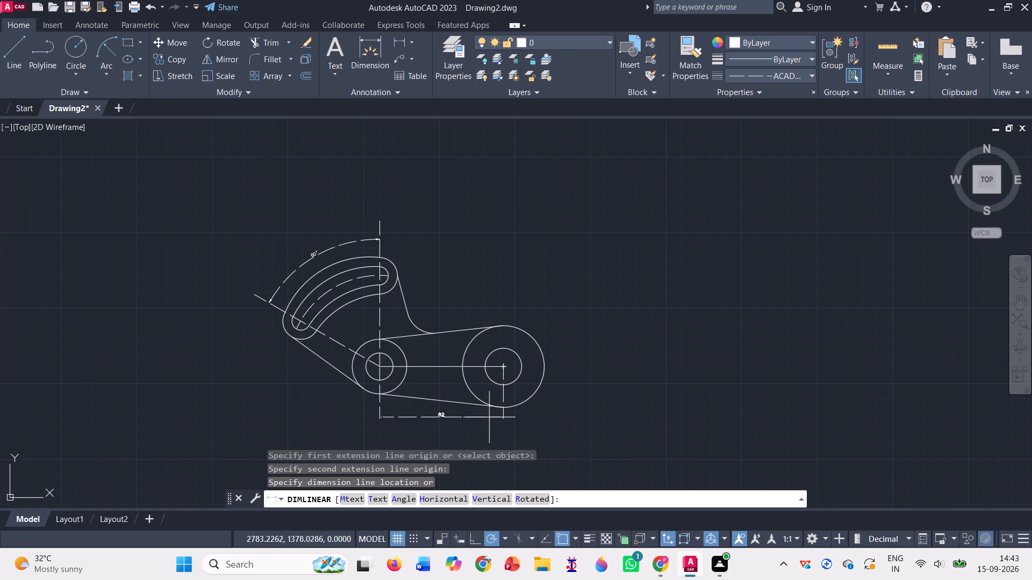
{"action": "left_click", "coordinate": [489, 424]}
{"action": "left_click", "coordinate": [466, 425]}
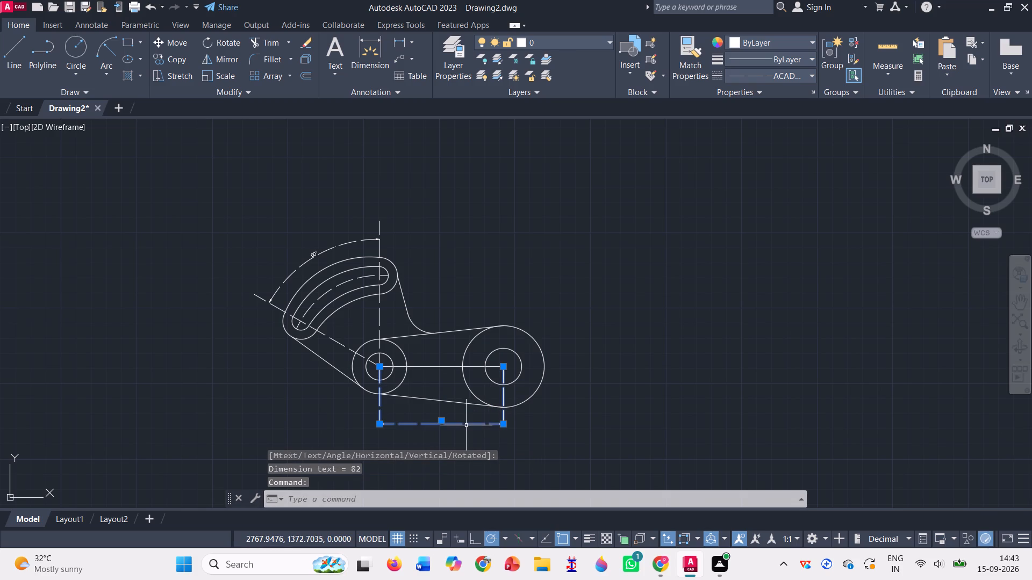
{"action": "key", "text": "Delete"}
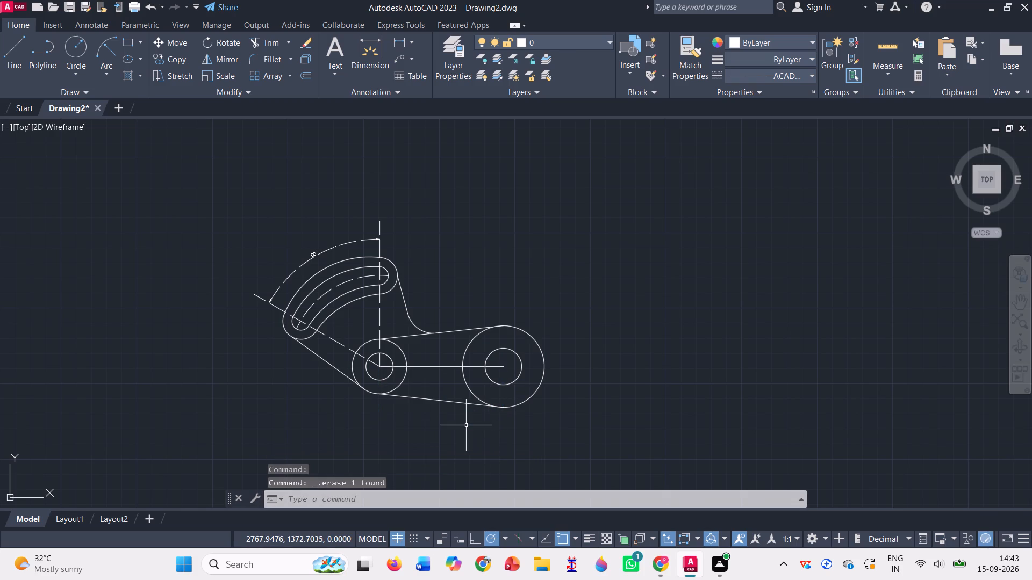
Replace the solid line between the two hub centers with a dashed horizontal centerline from center to center.
{"action": "left_click", "coordinate": [443, 365]}
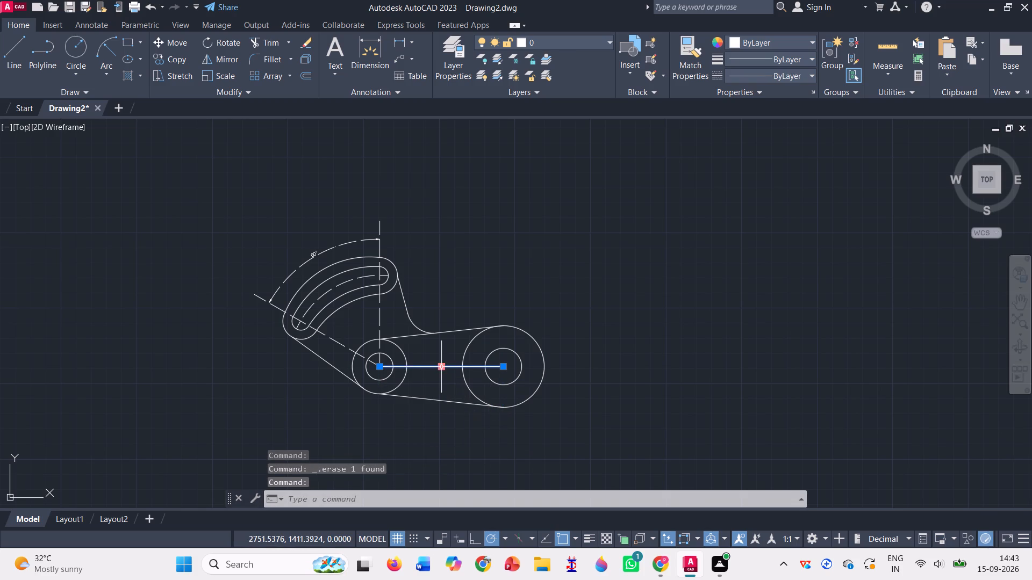
{"action": "key", "text": "Delete"}
{"action": "left_click", "coordinate": [18, 56]}
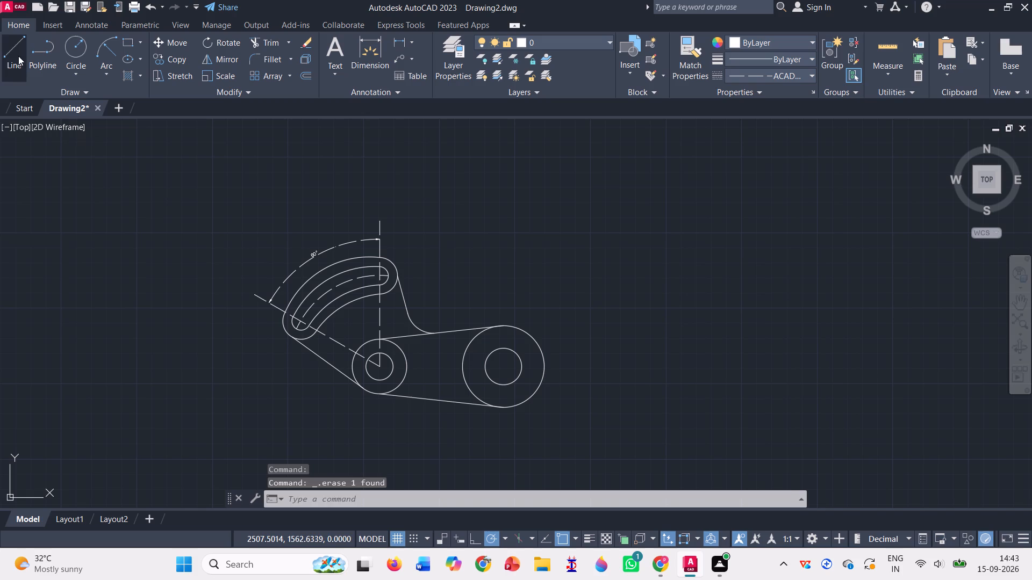
{"action": "left_click", "coordinate": [379, 365]}
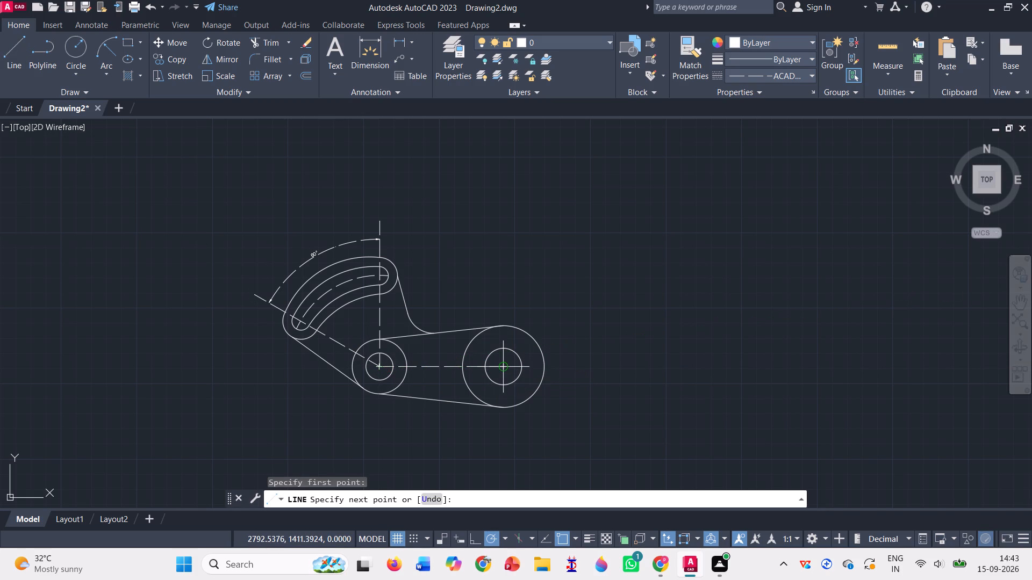
{"action": "left_click", "coordinate": [503, 369]}
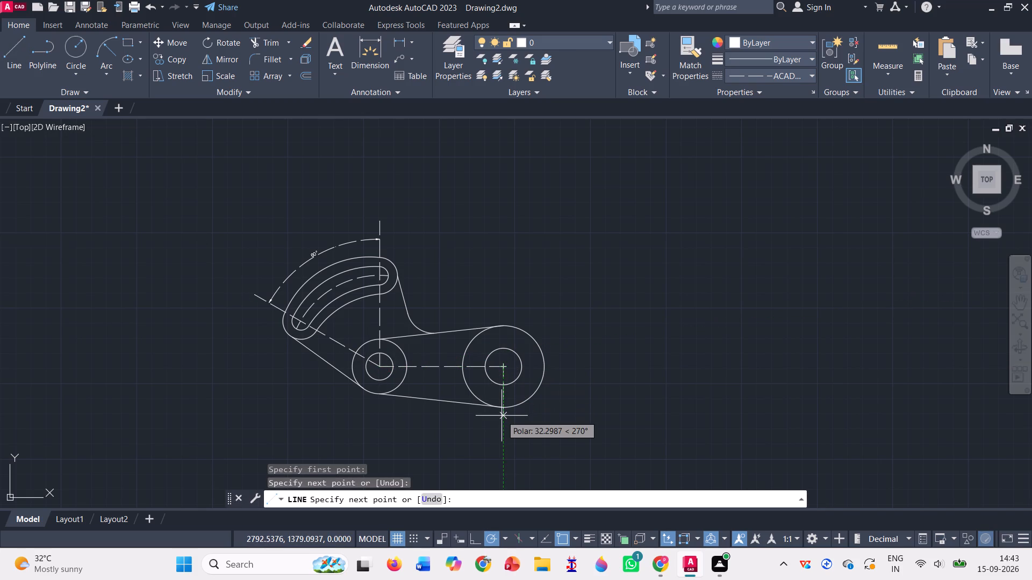
{"action": "key", "text": "Escape"}
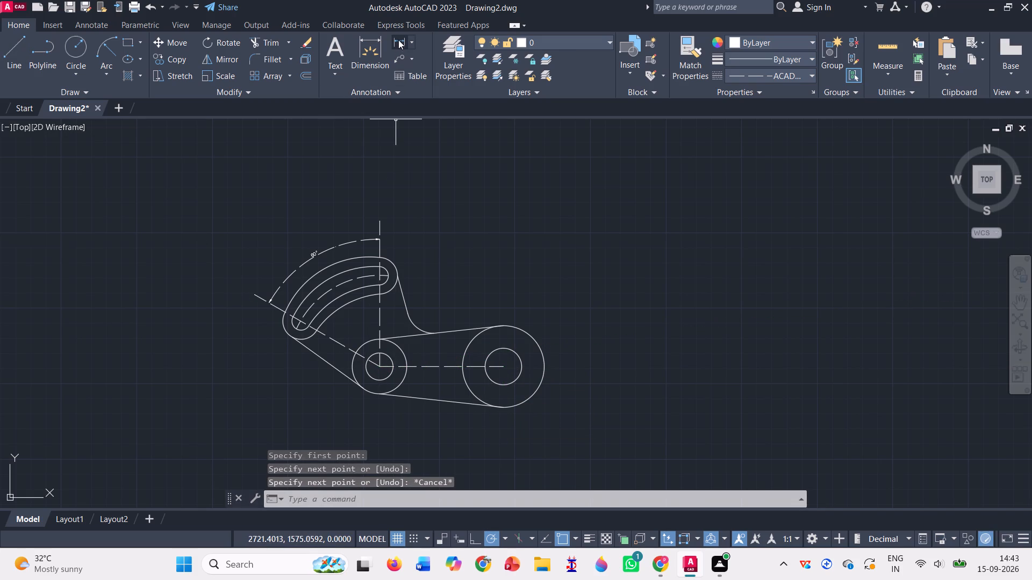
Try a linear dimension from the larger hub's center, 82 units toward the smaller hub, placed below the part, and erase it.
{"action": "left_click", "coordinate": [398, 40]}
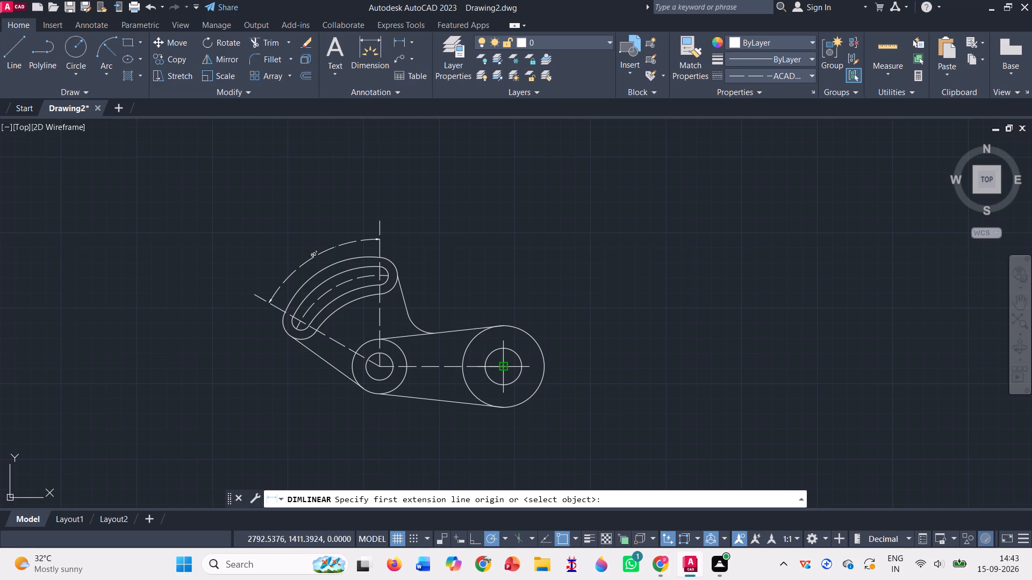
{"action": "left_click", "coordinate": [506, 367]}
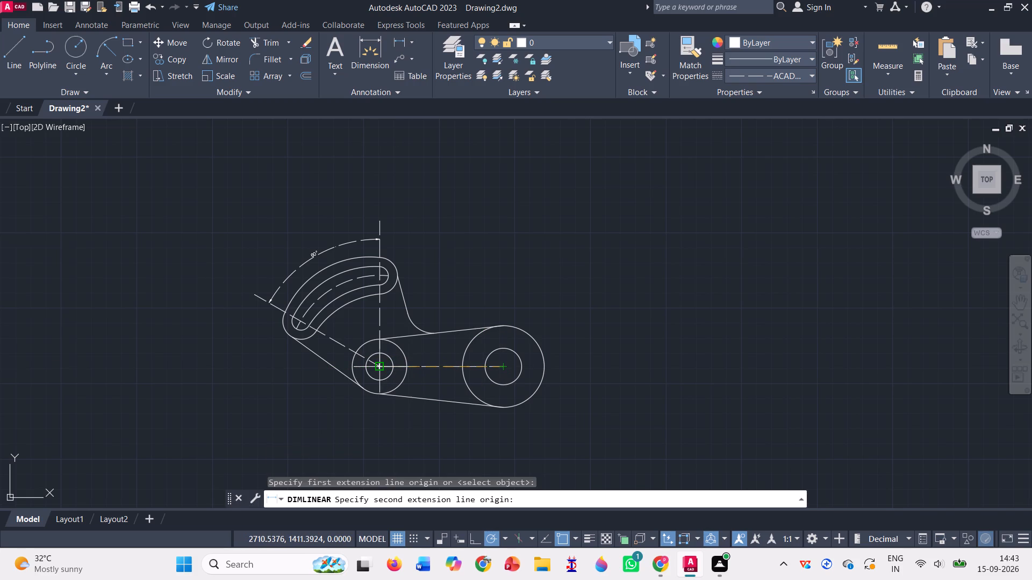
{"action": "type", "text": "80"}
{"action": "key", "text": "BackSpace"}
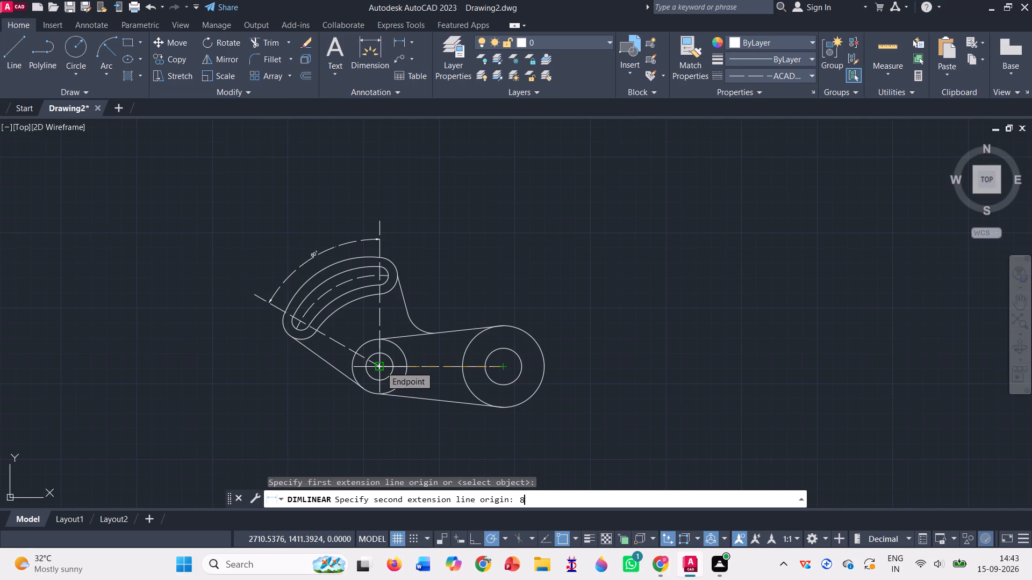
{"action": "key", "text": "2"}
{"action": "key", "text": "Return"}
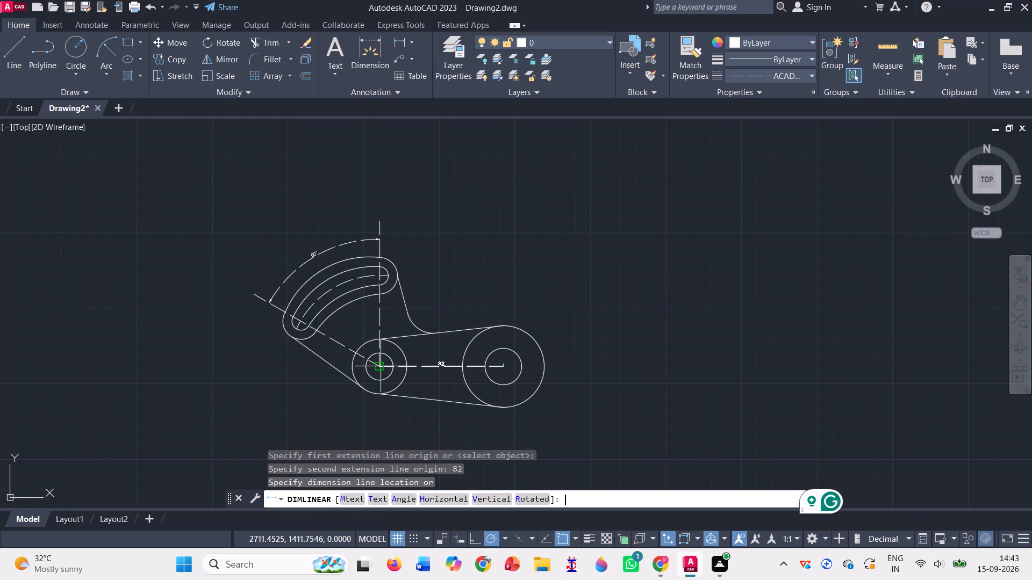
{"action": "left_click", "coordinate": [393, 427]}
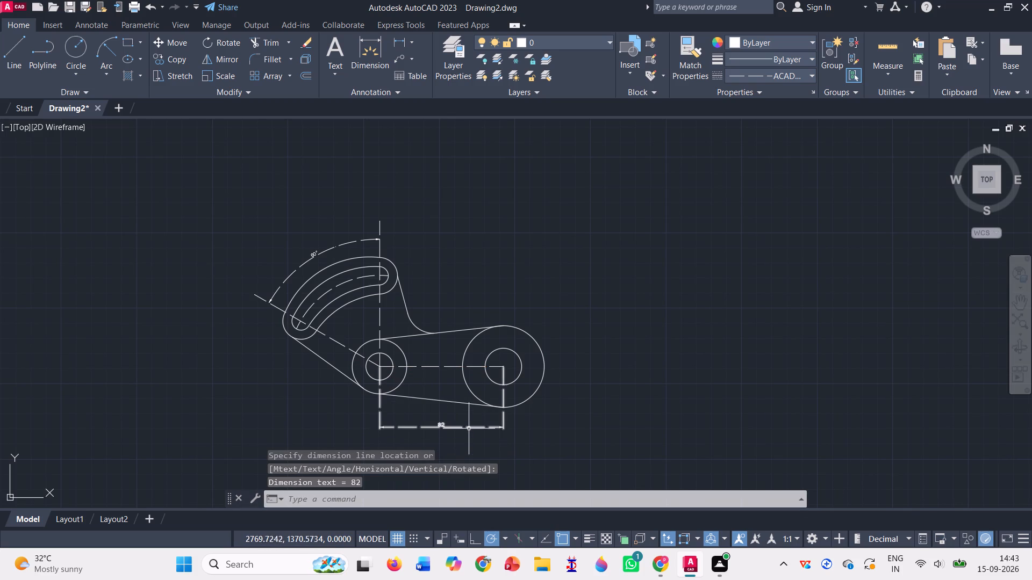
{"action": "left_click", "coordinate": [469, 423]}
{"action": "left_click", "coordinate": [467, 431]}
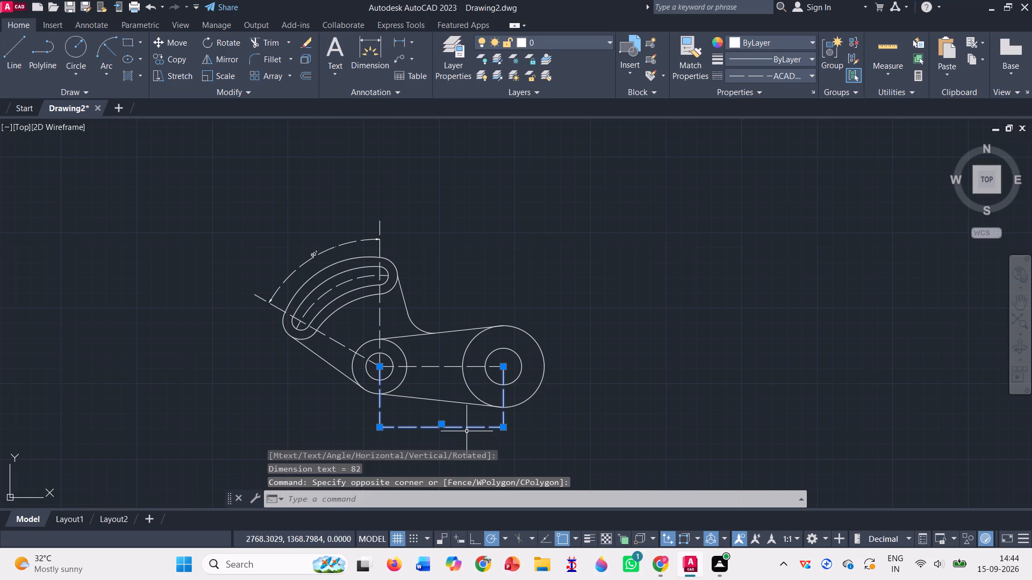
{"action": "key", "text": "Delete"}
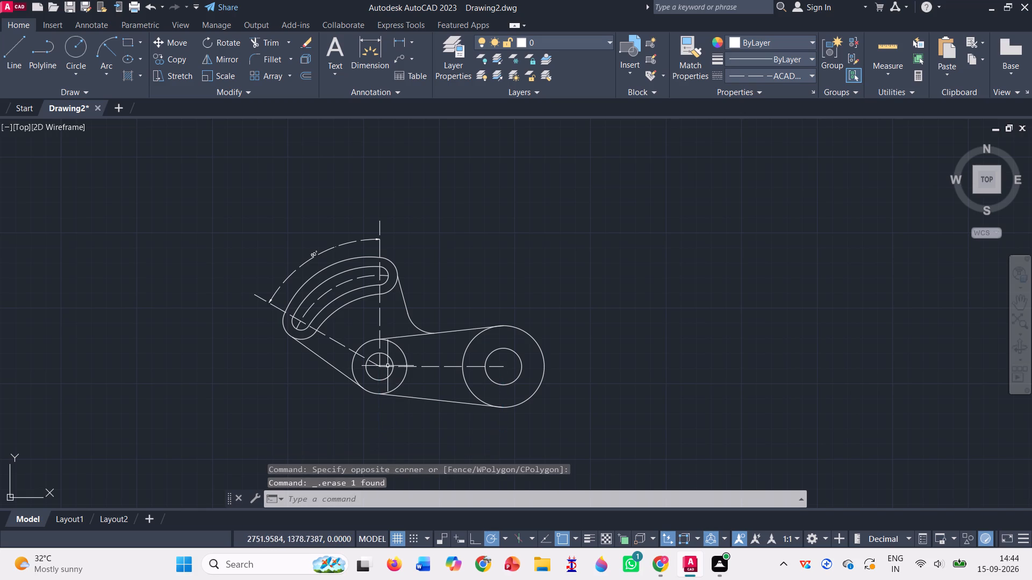
Erase the dashed angular dimension outside the slotted arm.
{"action": "left_click", "coordinate": [353, 240]}
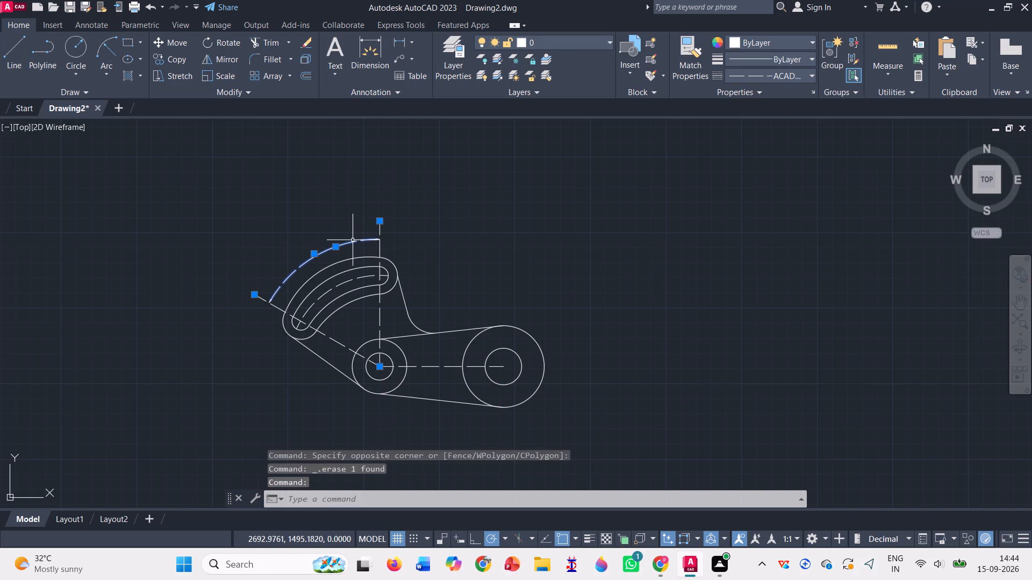
{"action": "key", "text": "Delete"}
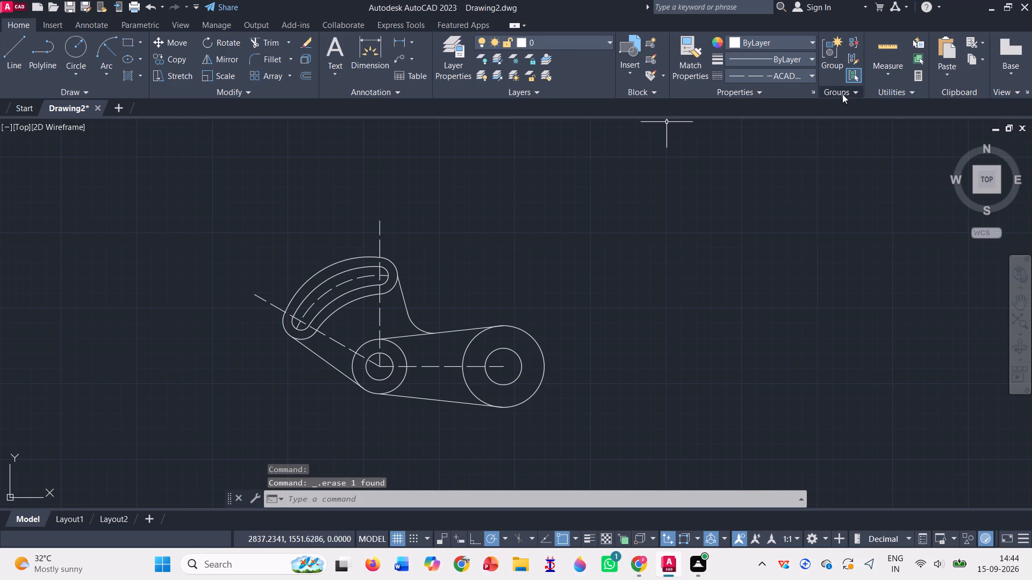
Set the current linetype to ByLayer and add a linear dimension between the two hub centers, placed below the part.
{"action": "left_click", "coordinate": [812, 73]}
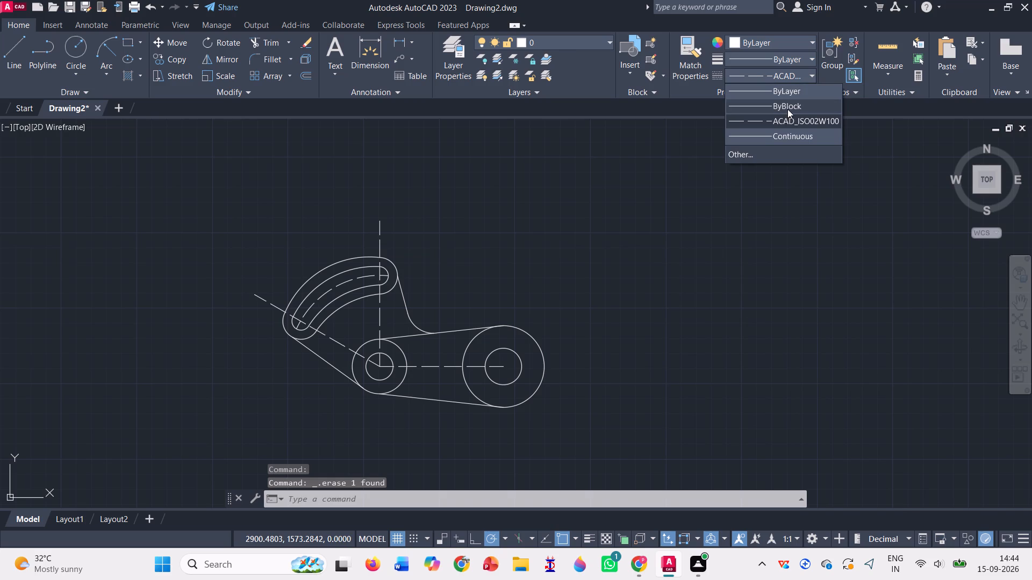
{"action": "left_click", "coordinate": [796, 88]}
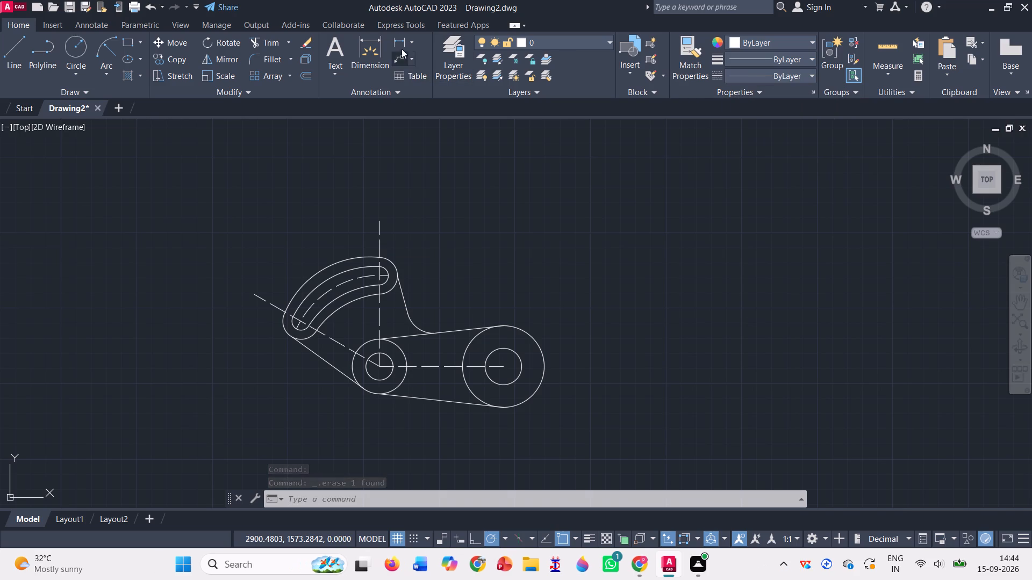
{"action": "left_click", "coordinate": [397, 38]}
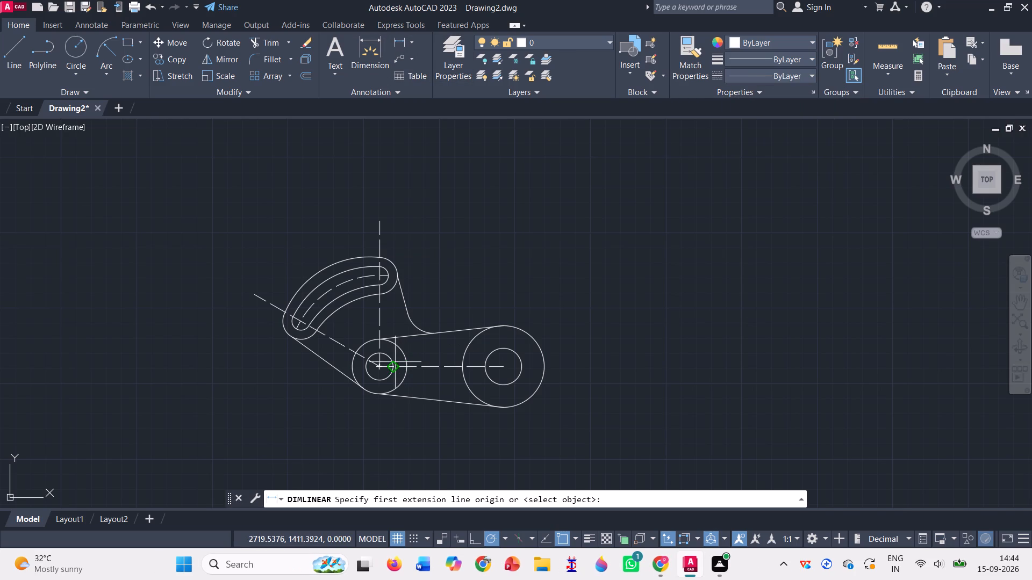
{"action": "left_click", "coordinate": [377, 370]}
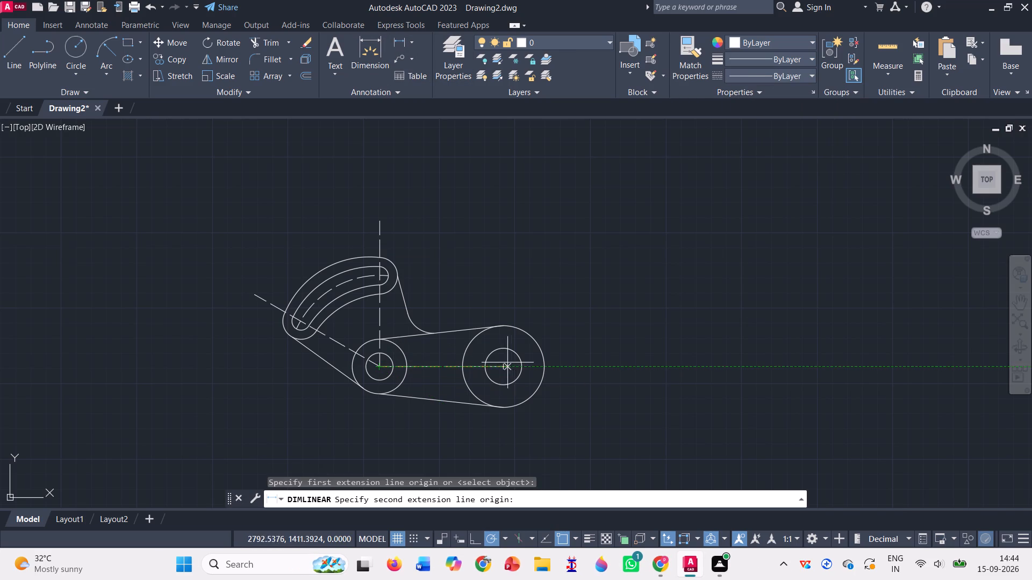
{"action": "left_click", "coordinate": [501, 365]}
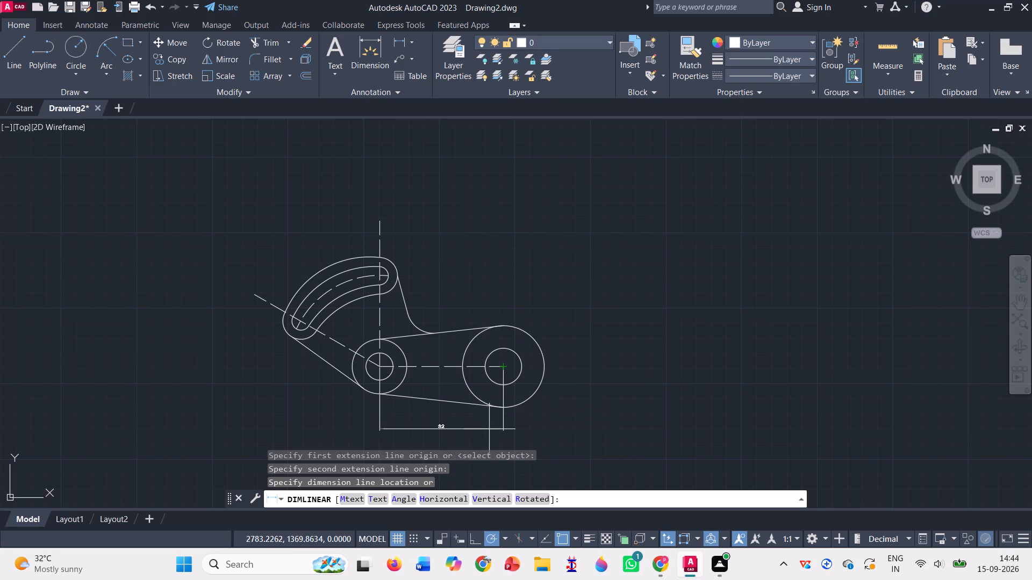
{"action": "left_click", "coordinate": [490, 425]}
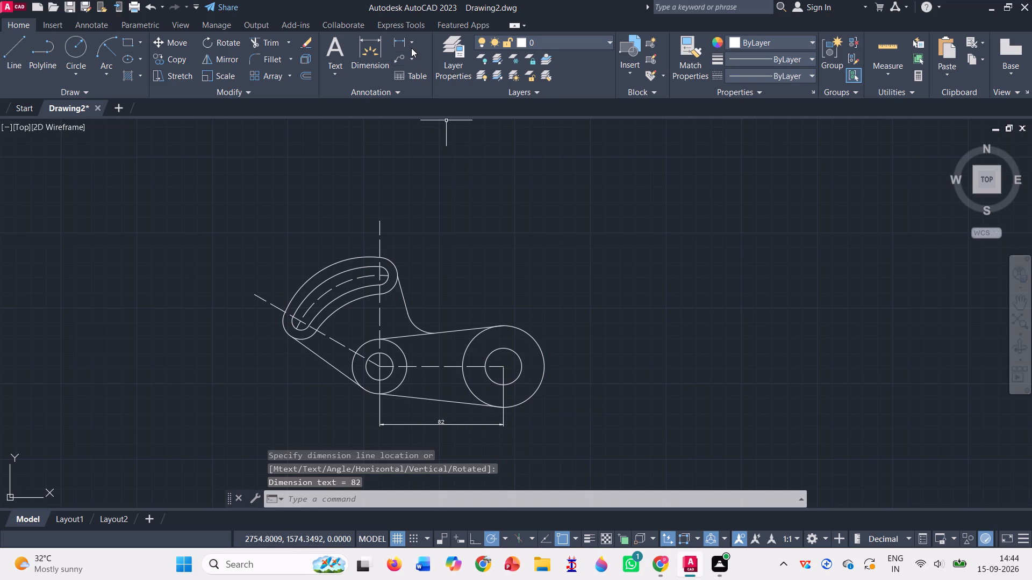
Add a radius dimension to the fillet between the slotted arm and the upper tangent line joining the hubs.
{"action": "left_click", "coordinate": [412, 42]}
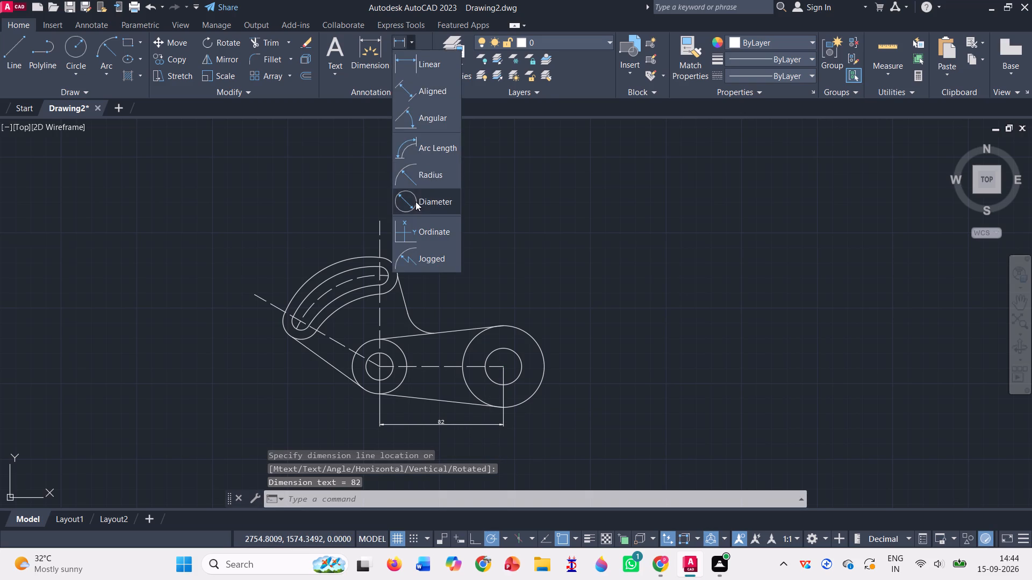
{"action": "left_click", "coordinate": [422, 175]}
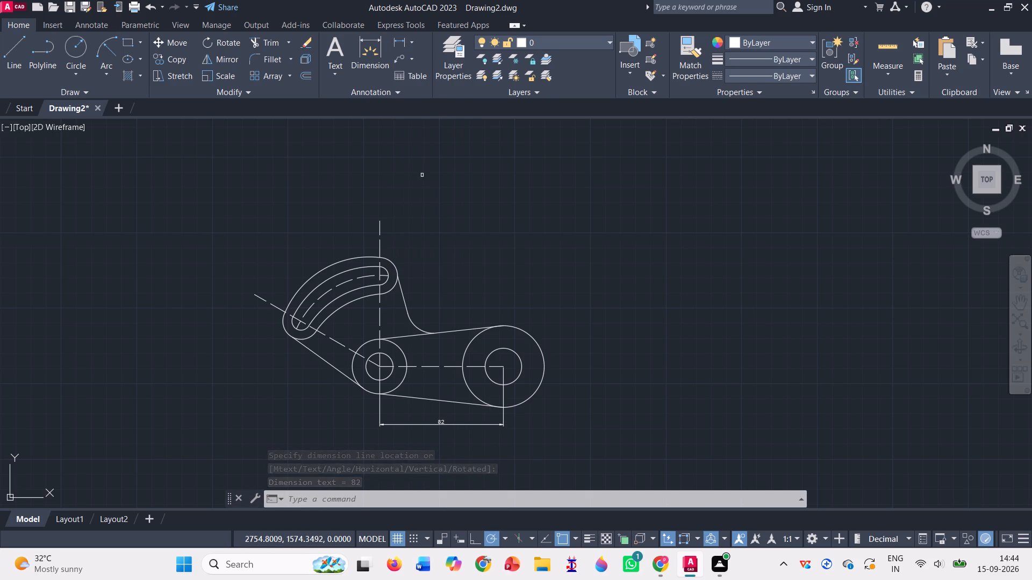
{"action": "left_click", "coordinate": [415, 327]}
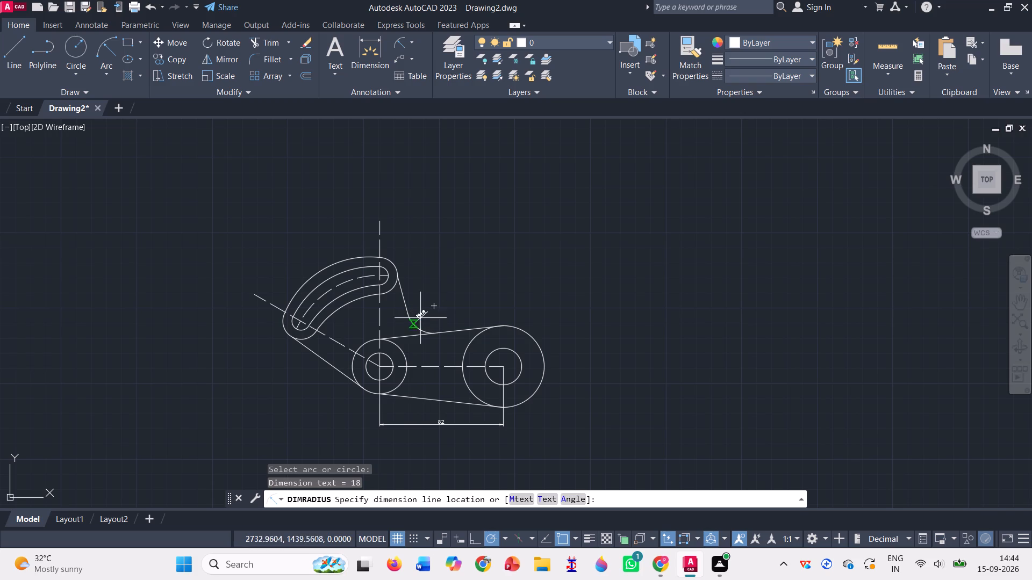
{"action": "left_click", "coordinate": [412, 328]}
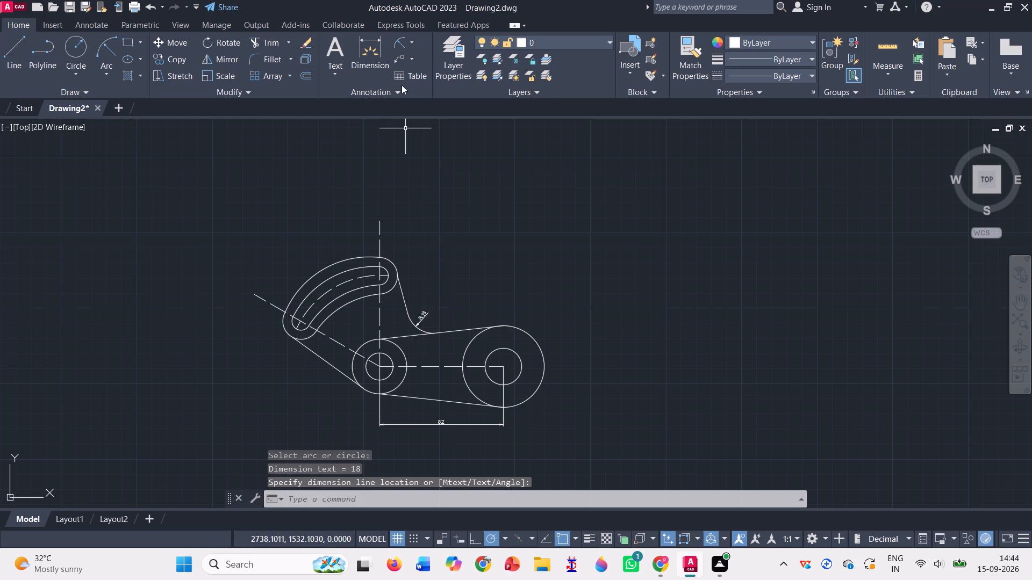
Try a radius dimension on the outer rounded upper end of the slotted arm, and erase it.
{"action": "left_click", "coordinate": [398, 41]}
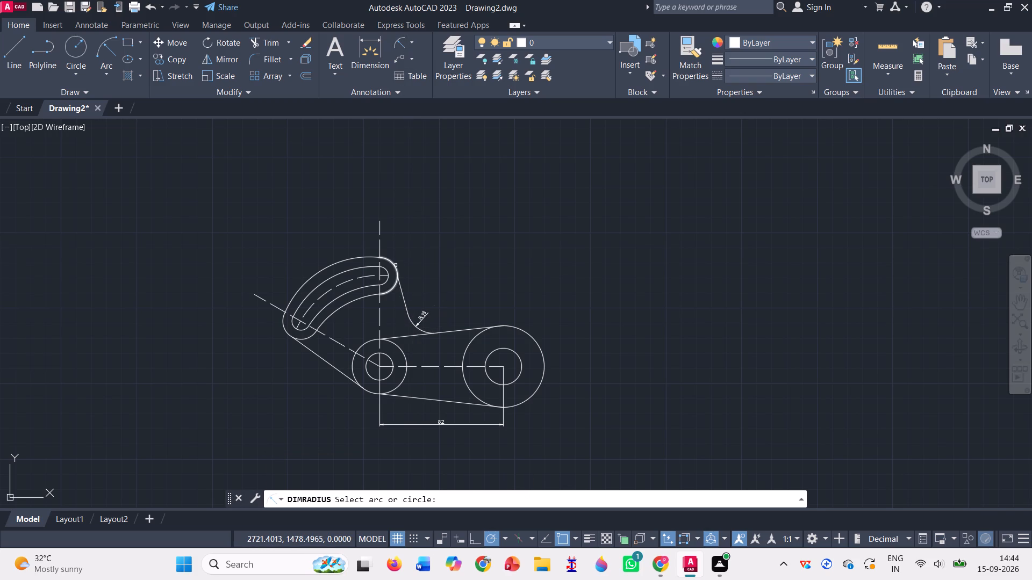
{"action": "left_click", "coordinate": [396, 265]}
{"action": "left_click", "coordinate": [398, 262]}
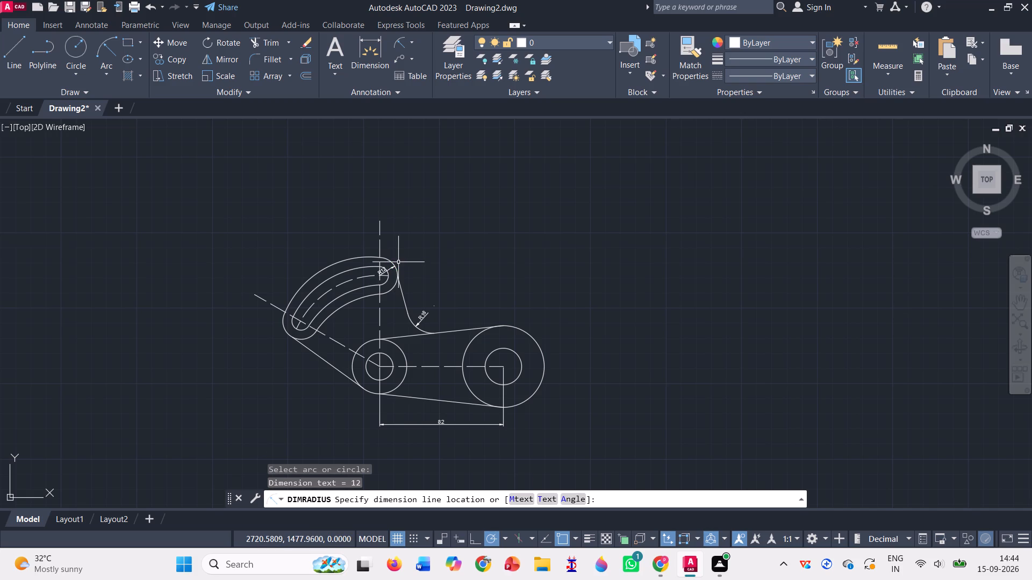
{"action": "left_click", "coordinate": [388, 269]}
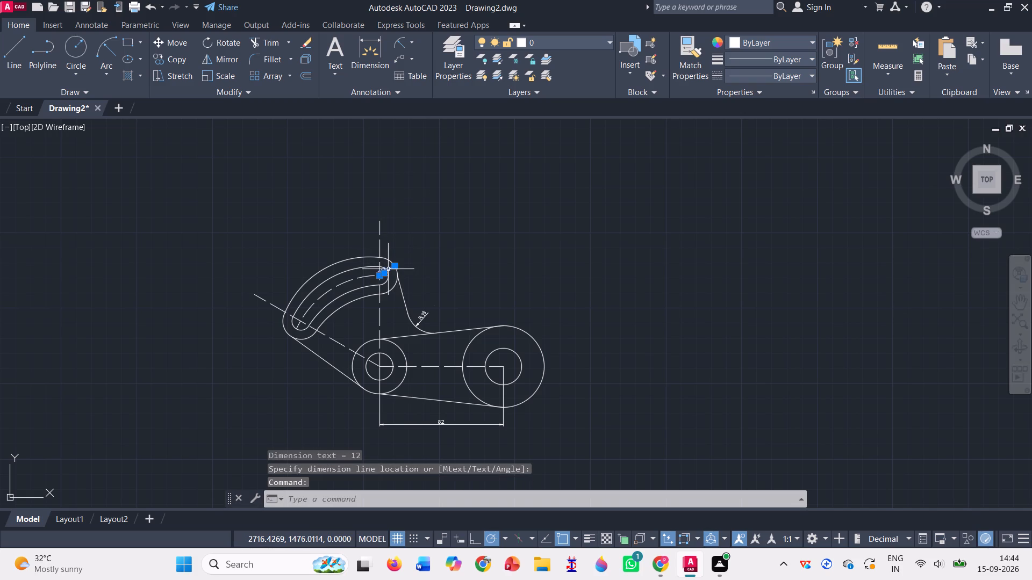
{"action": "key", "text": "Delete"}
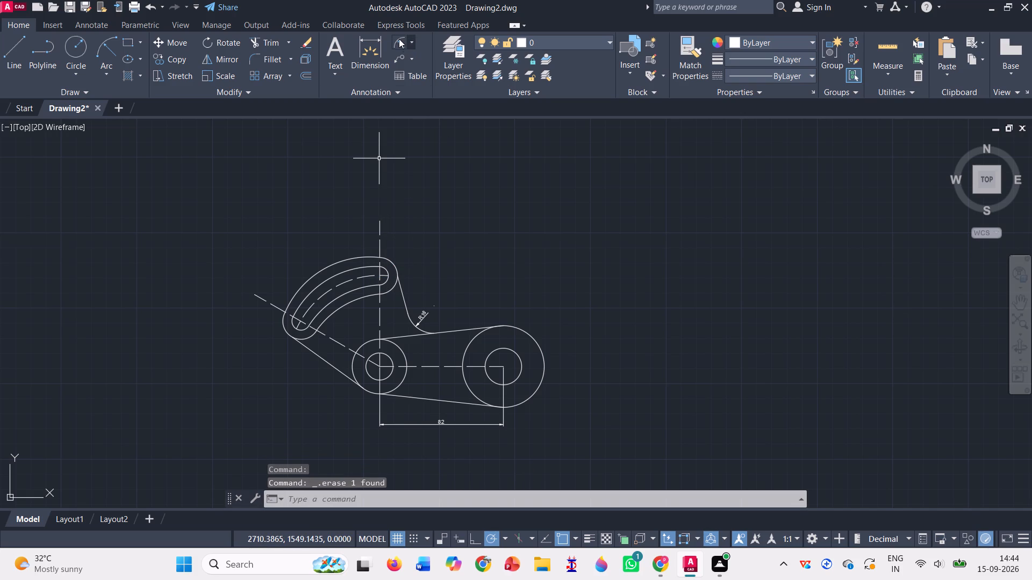
Add radius dimensions to the outer rounded upper end of the slotted arm and to the slot's inner upper end arc.
{"action": "left_click", "coordinate": [398, 38]}
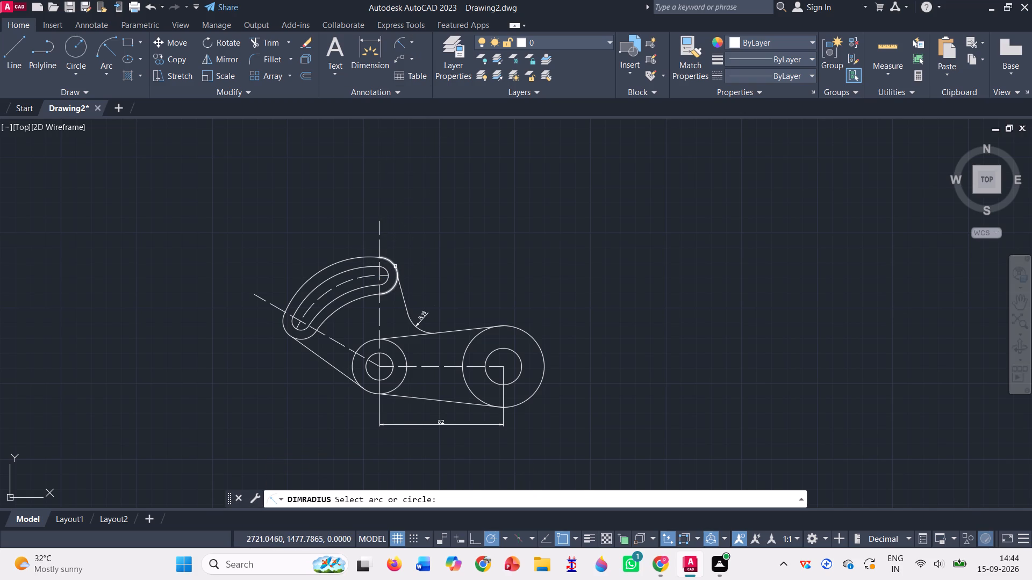
{"action": "left_click", "coordinate": [395, 266]}
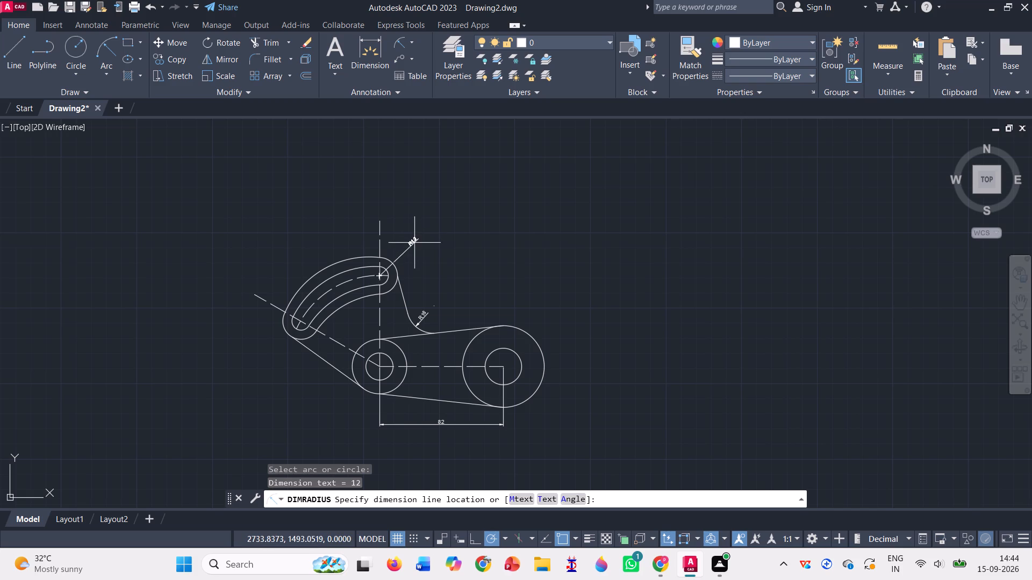
{"action": "left_click", "coordinate": [414, 243]}
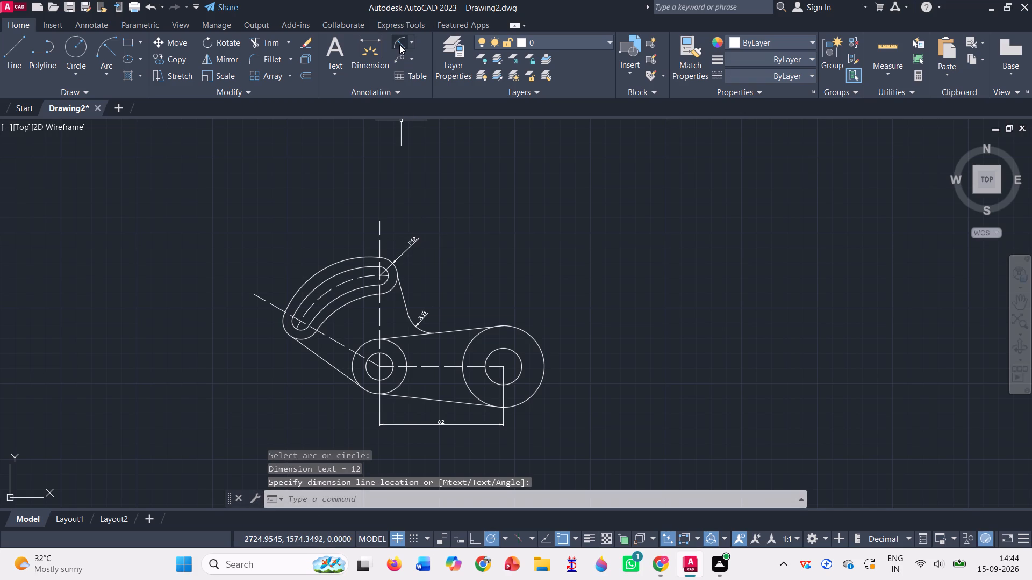
{"action": "left_click", "coordinate": [399, 45]}
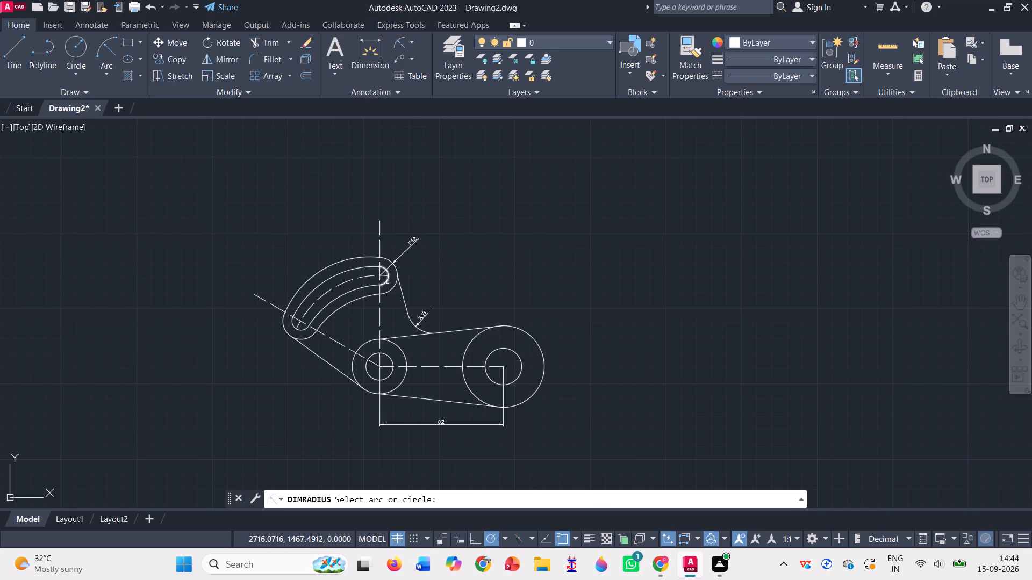
{"action": "left_click", "coordinate": [388, 282]}
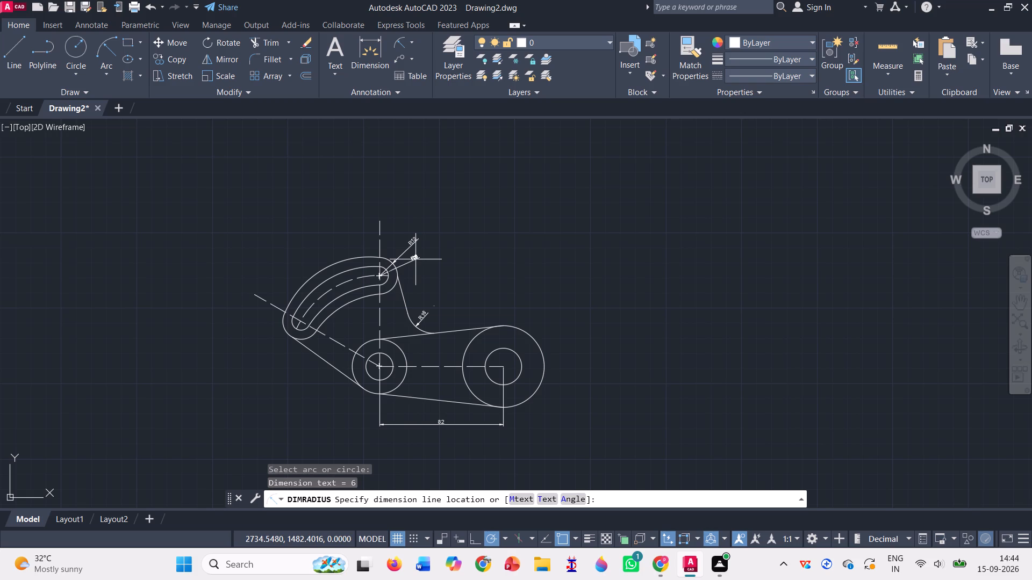
{"action": "left_click", "coordinate": [415, 259]}
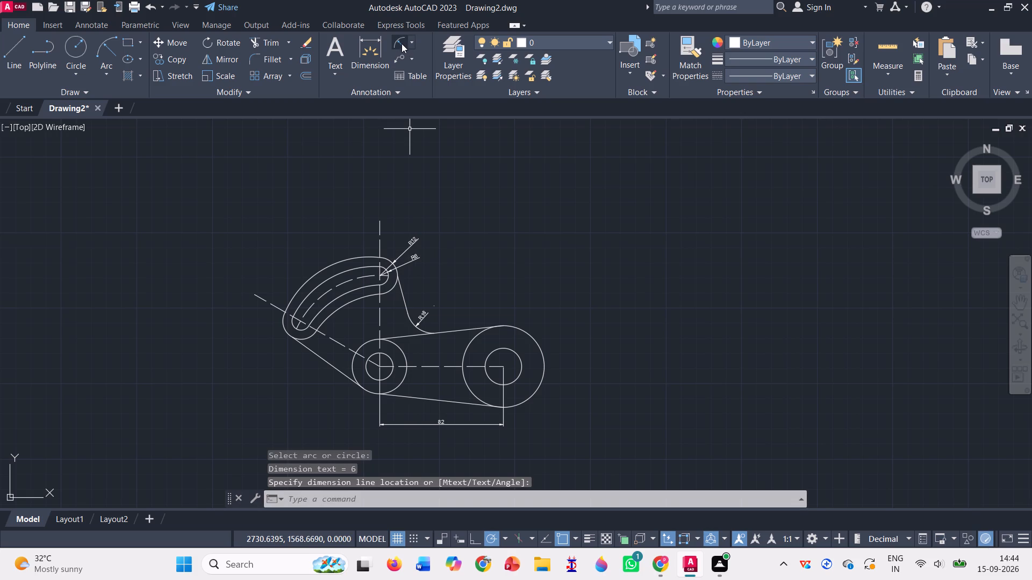
Add a radius dimension to the slot's dashed centerline arc, placed between the arm and the smaller hub.
{"action": "left_click", "coordinate": [399, 42]}
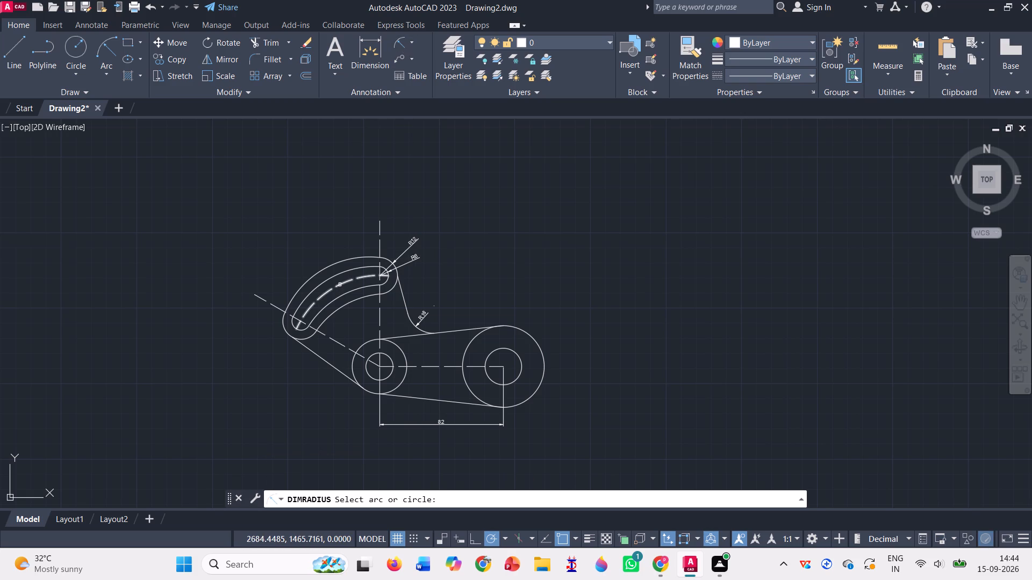
{"action": "left_click", "coordinate": [340, 285]}
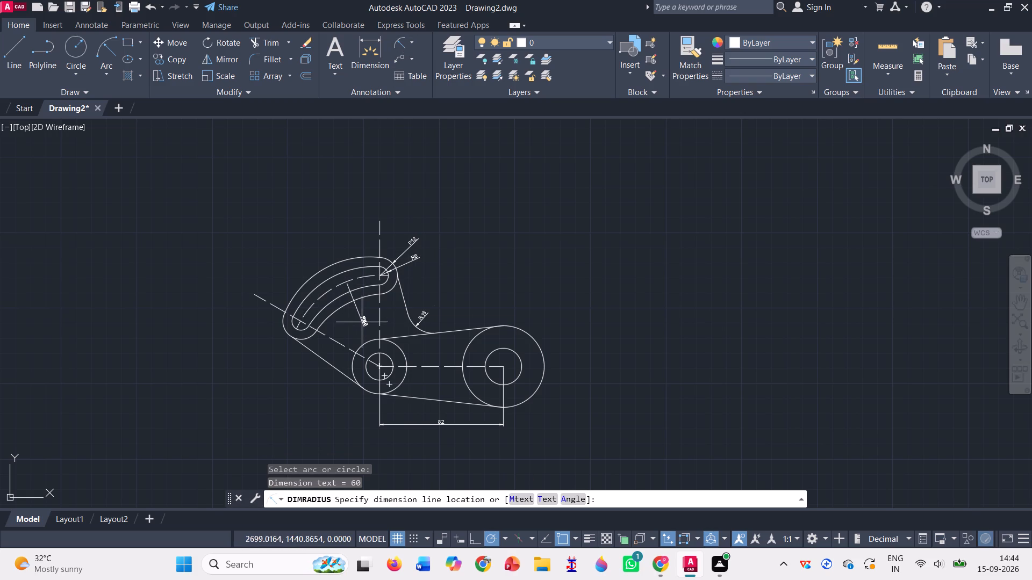
{"action": "left_click", "coordinate": [362, 323]}
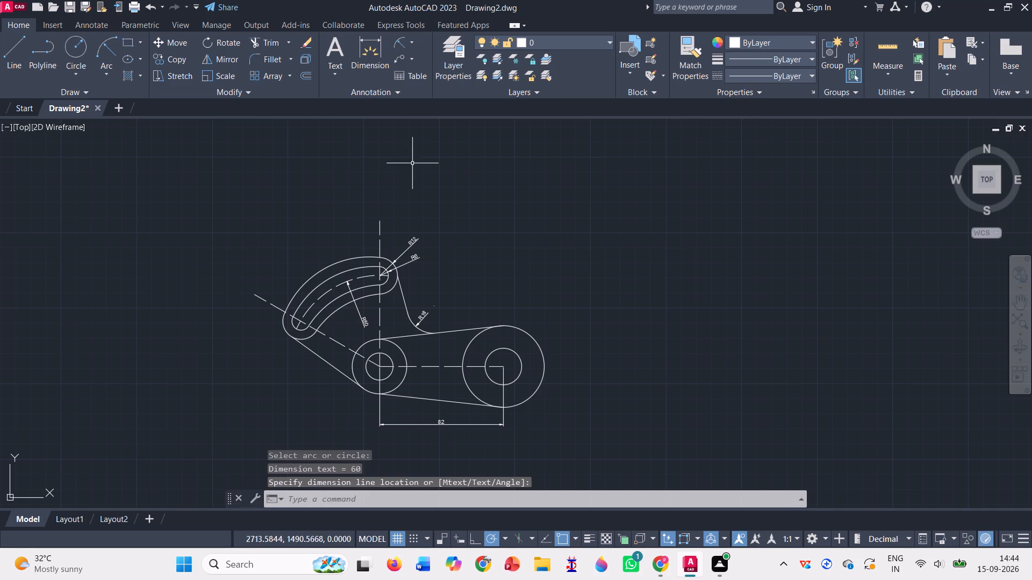
Add diameter dimensions to the inner and outer circles of the larger hub, with their text outside the part.
{"action": "left_click", "coordinate": [402, 41]}
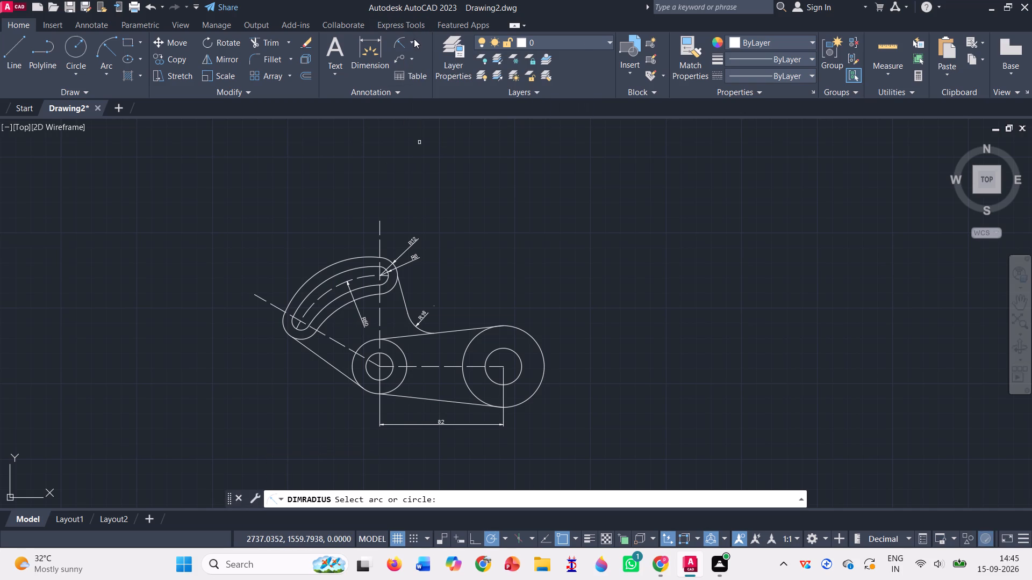
{"action": "left_click", "coordinate": [414, 39]}
{"action": "left_click", "coordinate": [407, 196]}
{"action": "left_click", "coordinate": [395, 39]}
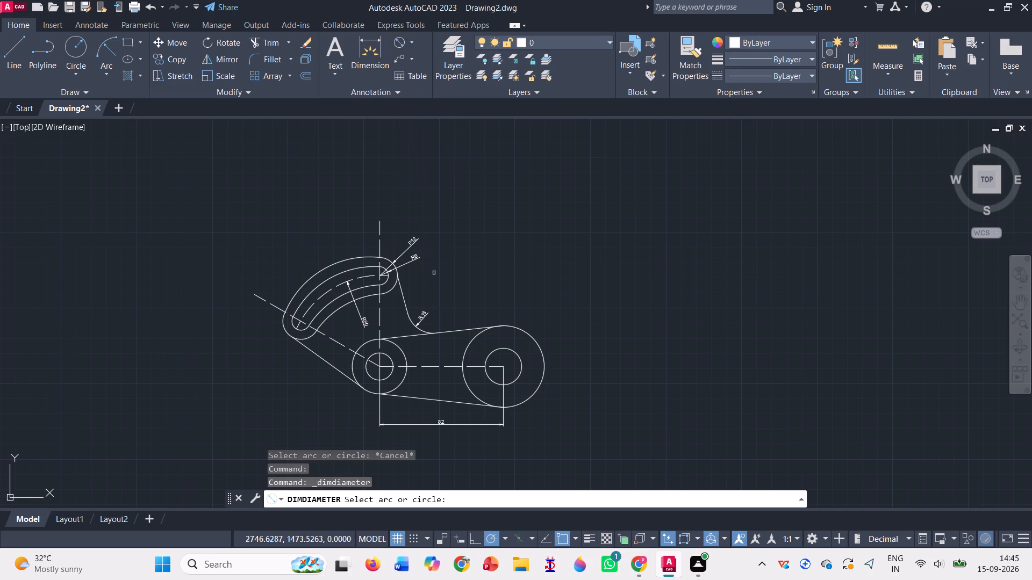
{"action": "left_click", "coordinate": [511, 350]}
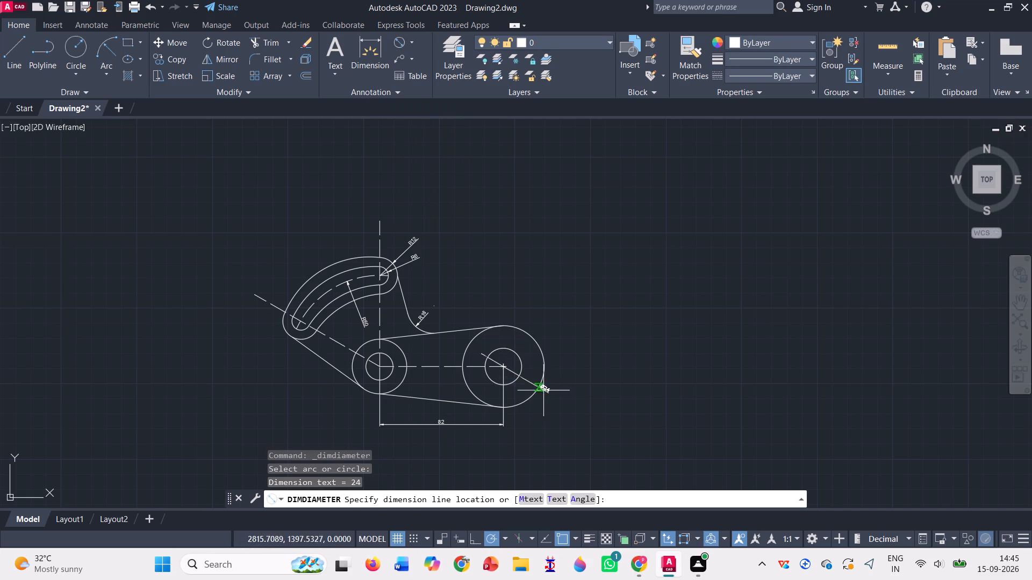
{"action": "left_click", "coordinate": [558, 394]}
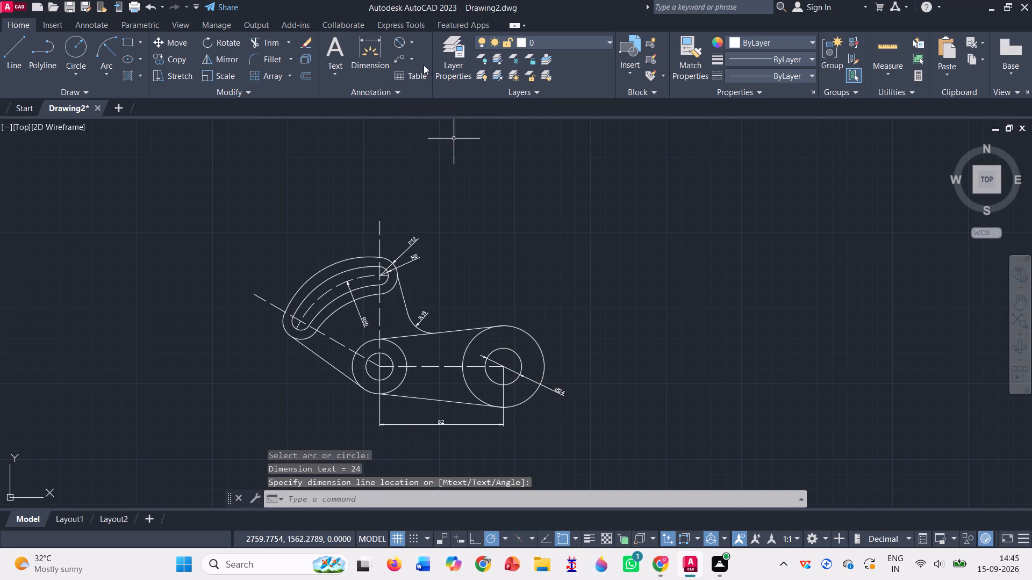
{"action": "left_click", "coordinate": [397, 35]}
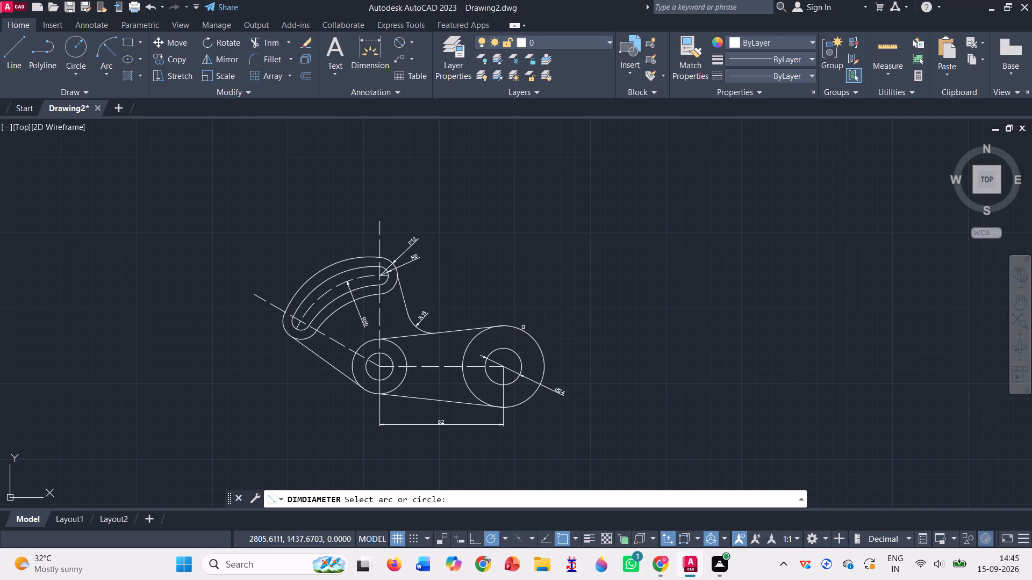
{"action": "left_click", "coordinate": [526, 332]}
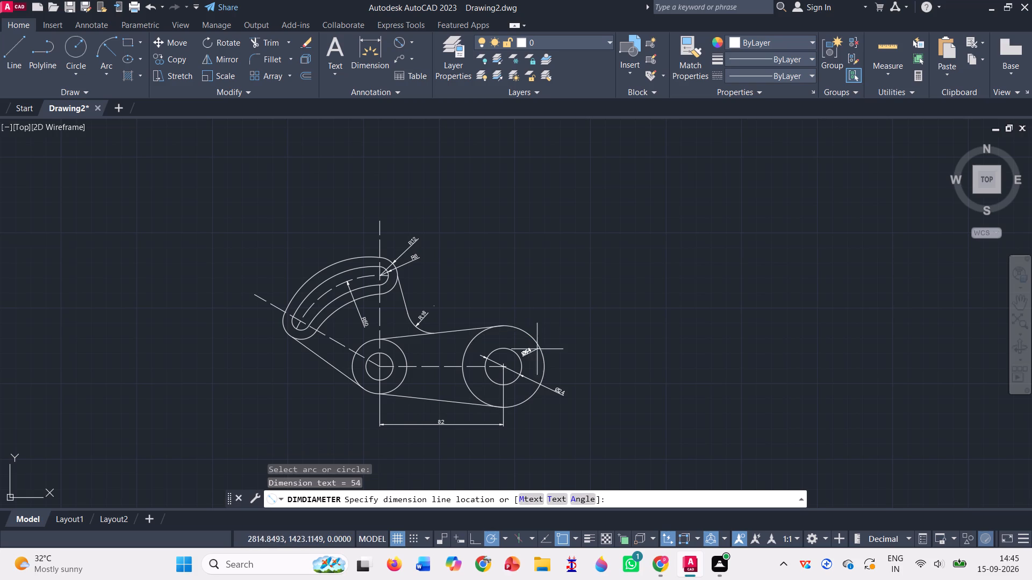
{"action": "left_click", "coordinate": [565, 371]}
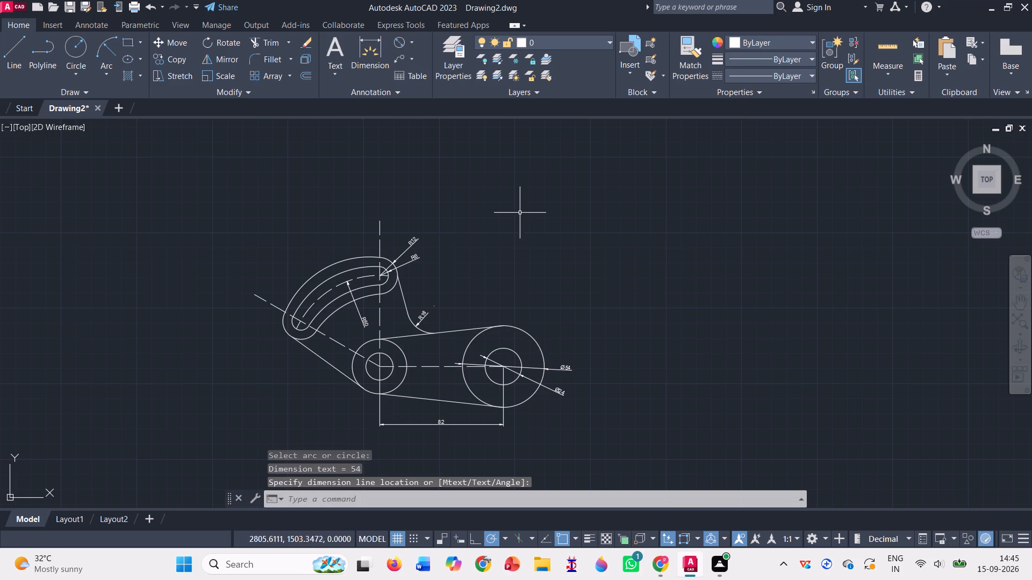
Add diameter dimensions to the smaller hub's inner circle, placed between the hubs, and its outer circle, placed below the hub.
{"action": "left_click", "coordinate": [400, 41]}
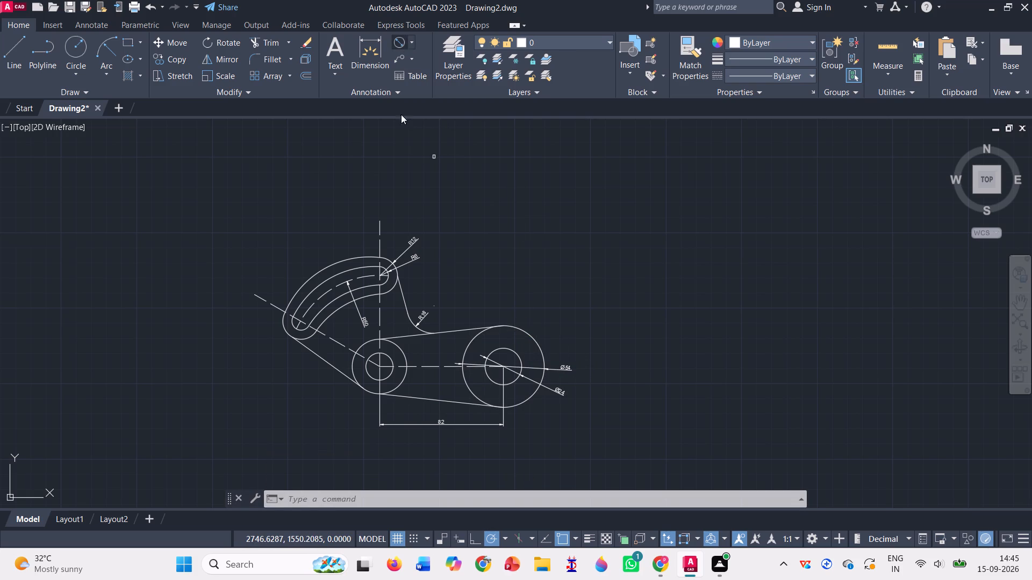
{"action": "left_click", "coordinate": [388, 356]}
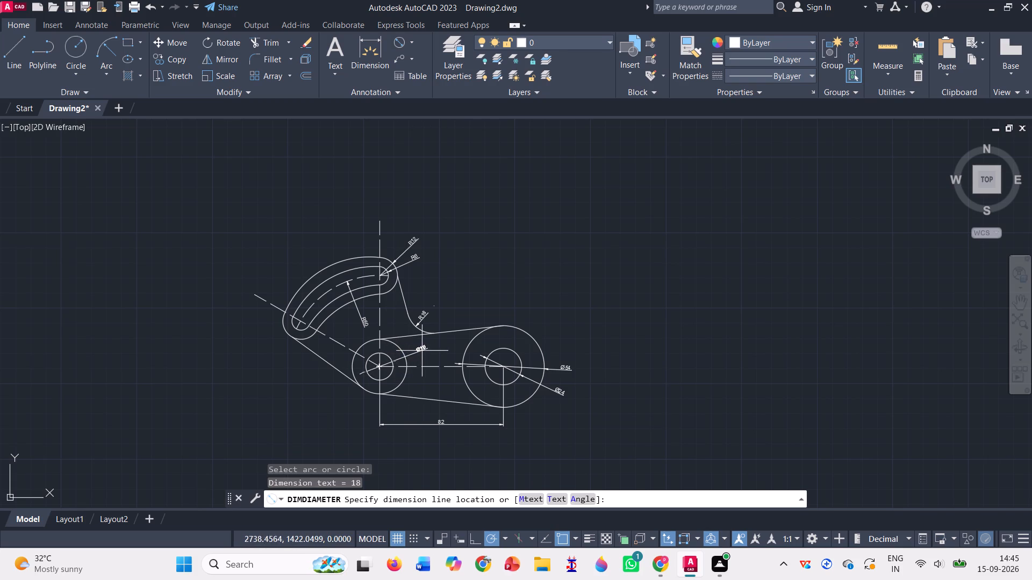
{"action": "left_click", "coordinate": [422, 351]}
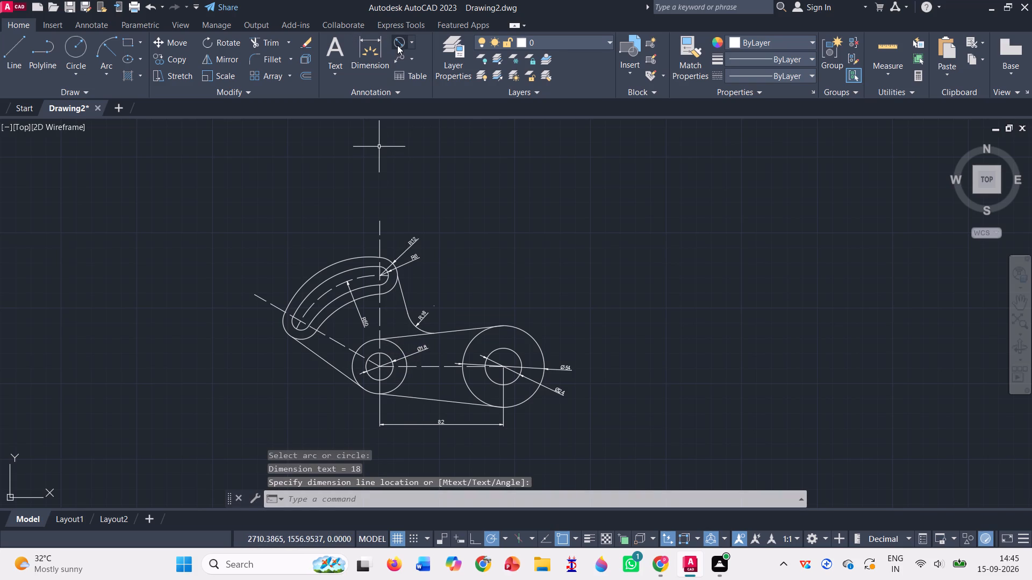
{"action": "left_click", "coordinate": [397, 45]}
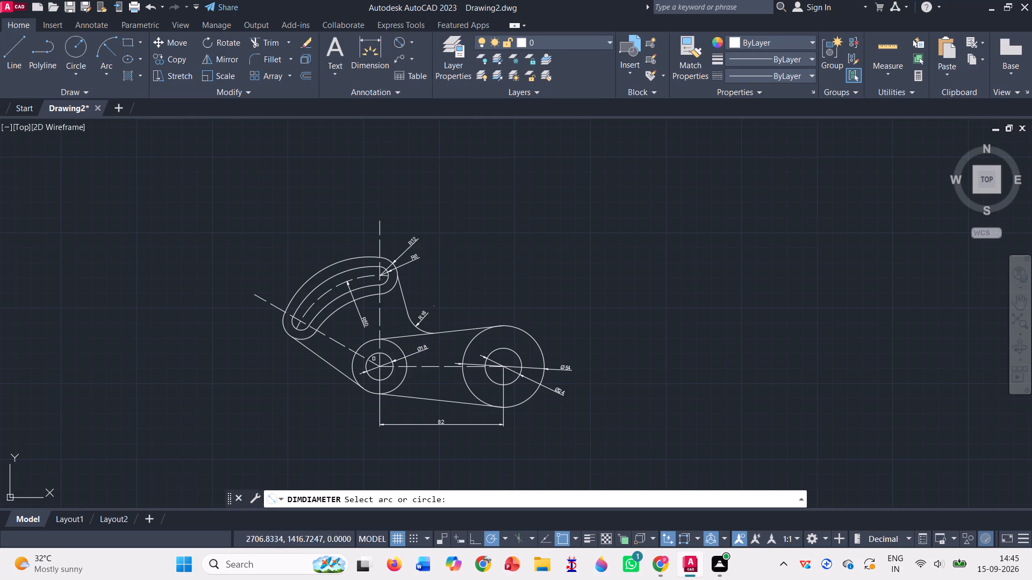
{"action": "left_click", "coordinate": [355, 366]}
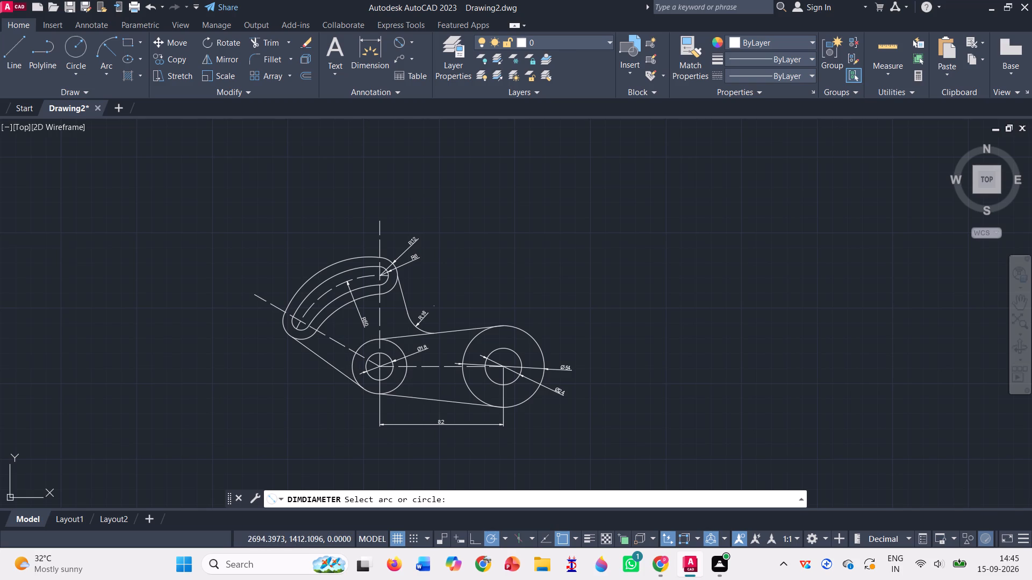
{"action": "left_click", "coordinate": [354, 374]}
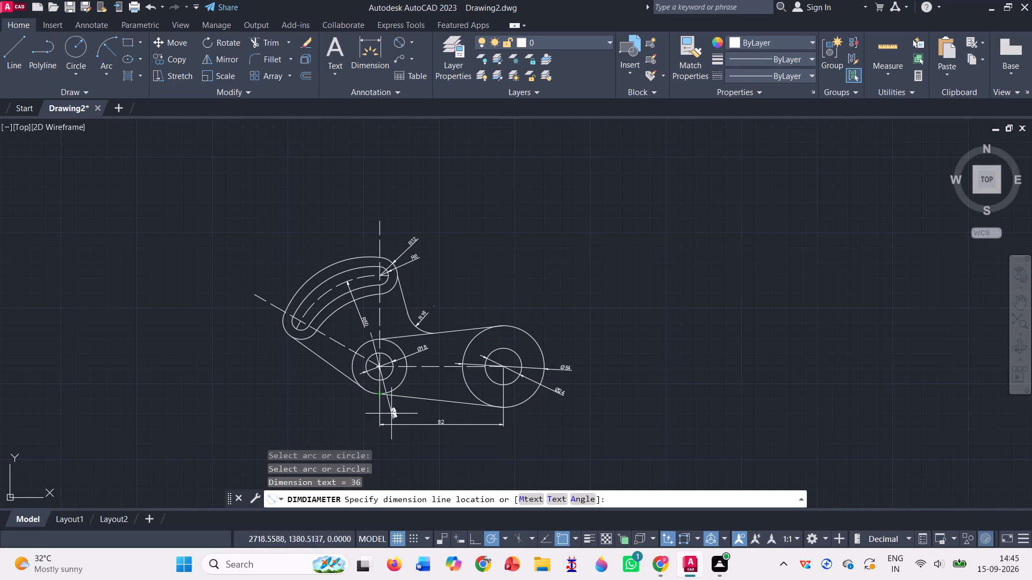
{"action": "left_click", "coordinate": [356, 405]}
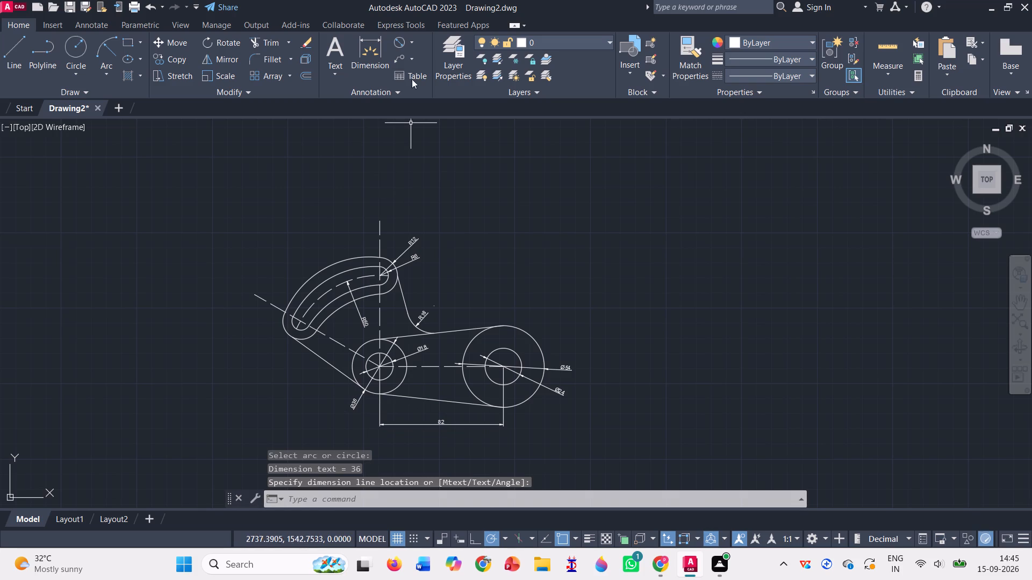
Add an angular dimension between the slanted and vertical dashed centerlines, placed outside the slotted arm.
{"action": "left_click", "coordinate": [411, 40]}
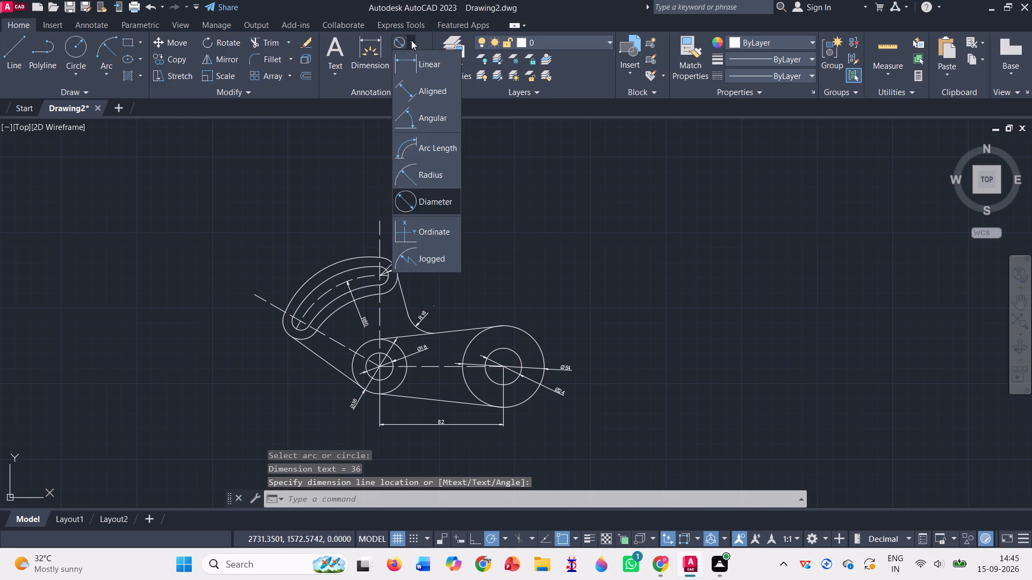
{"action": "left_click", "coordinate": [414, 118]}
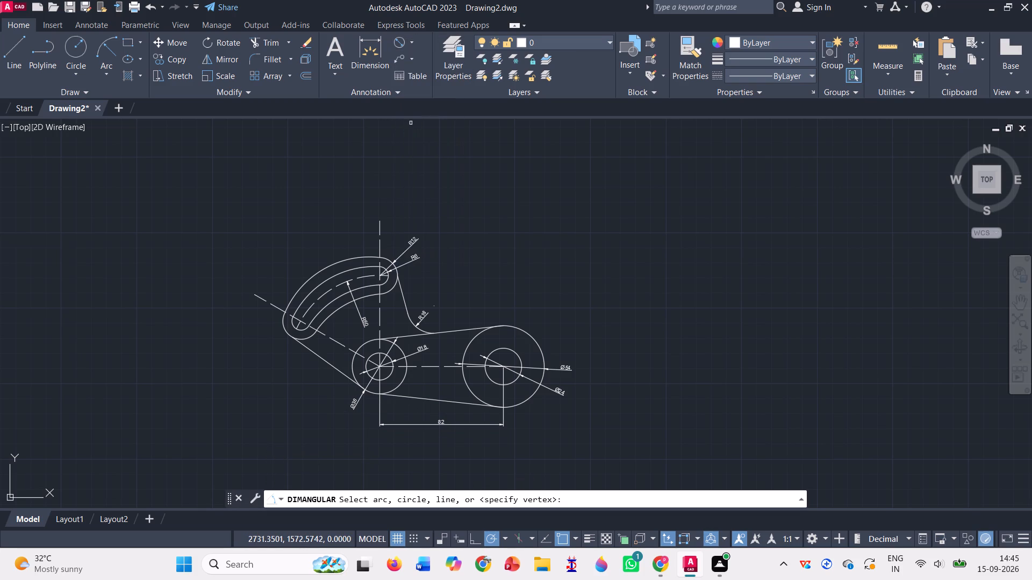
{"action": "left_click", "coordinate": [261, 300]}
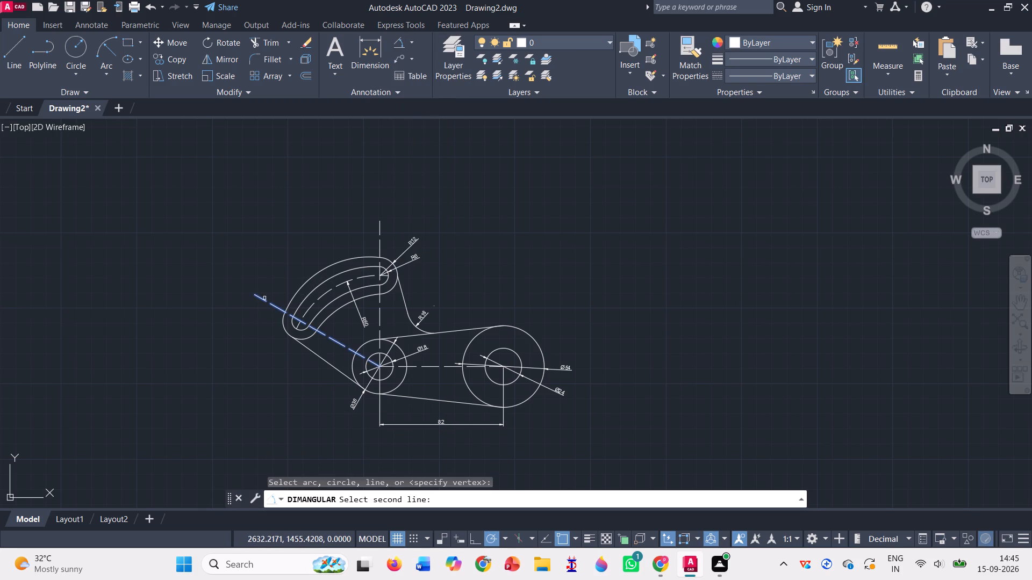
{"action": "left_click", "coordinate": [380, 233]}
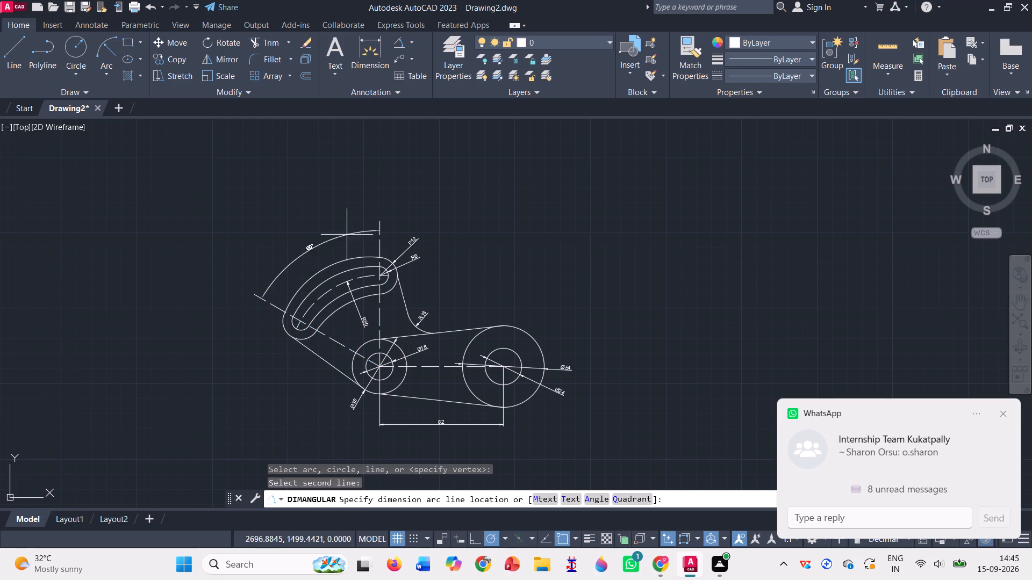
{"action": "left_click", "coordinate": [322, 252]}
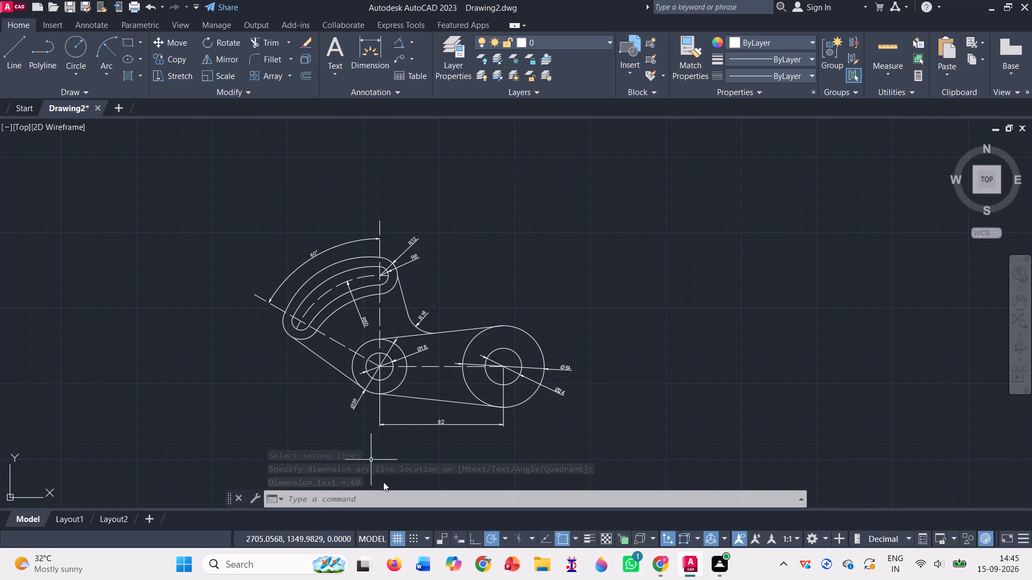
Turn off the command log file with LOGFILEOFF.
{"action": "left_click", "coordinate": [365, 503]}
{"action": "type", "text": "log"}
{"action": "left_click", "coordinate": [370, 387]}
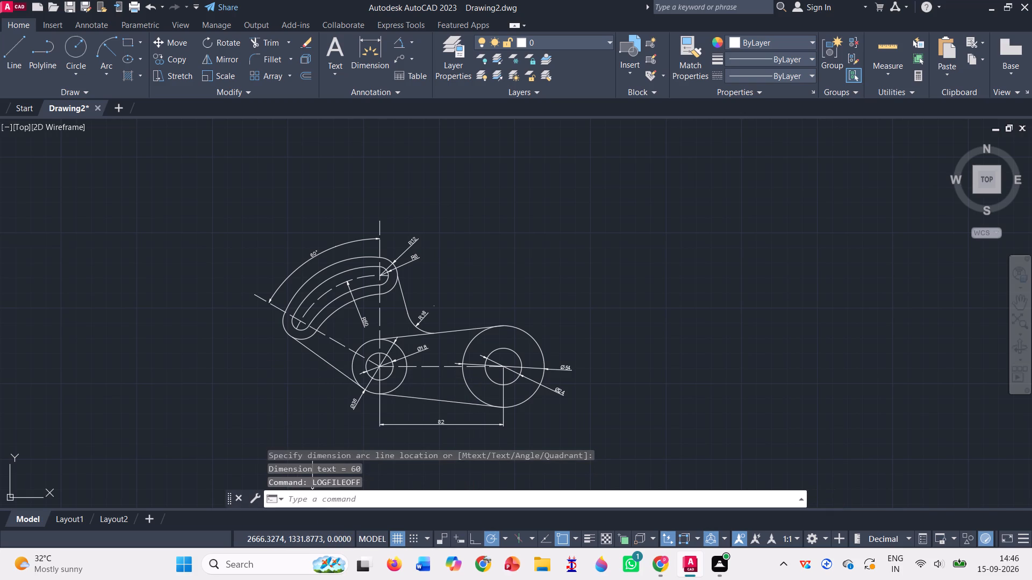
Save the drawing in Documents under the copied name Curved Slotted Link.
{"action": "key", "text": "ctrl+s"}
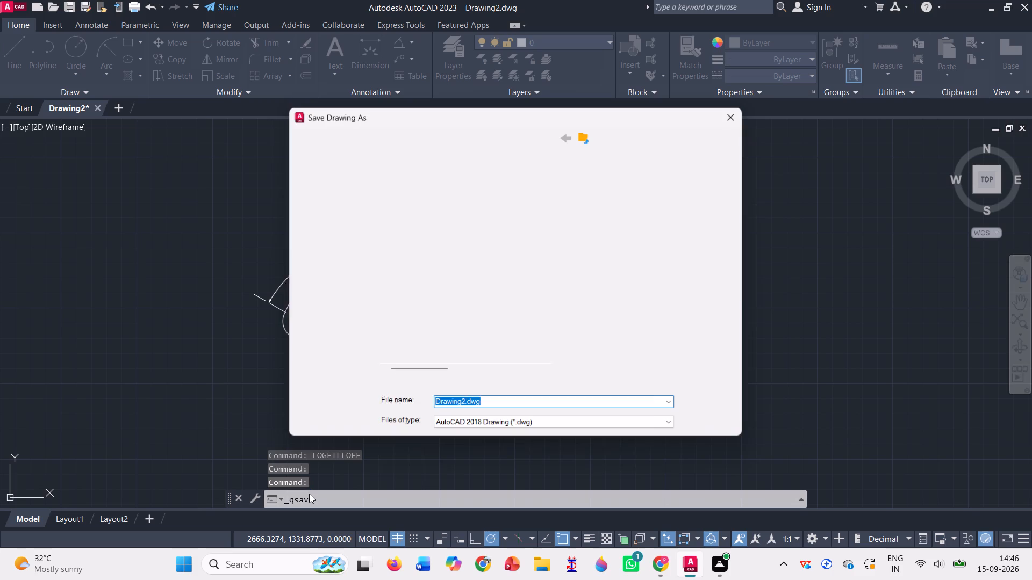
{"action": "key", "text": "BackSpace"}
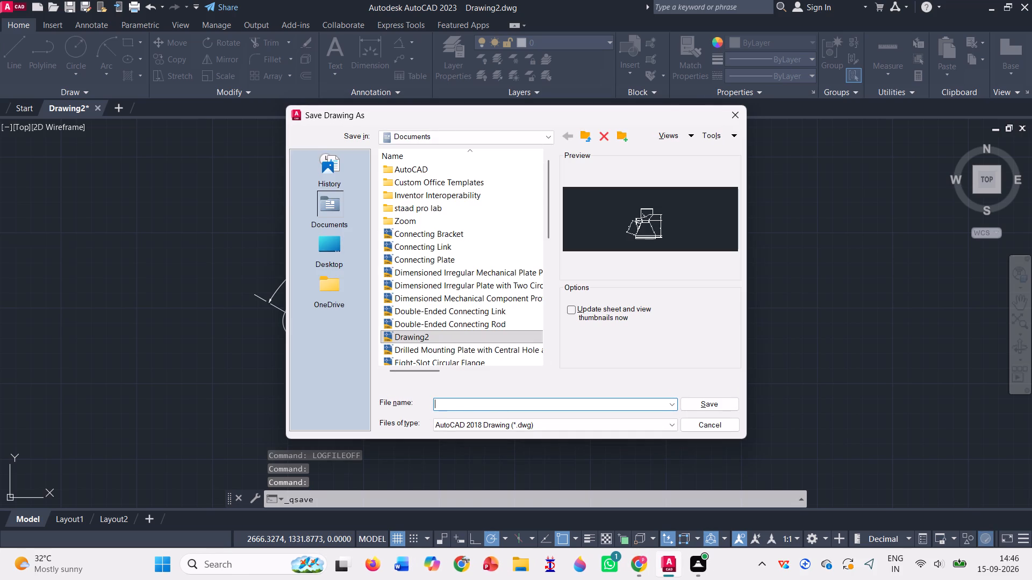
{"action": "key", "text": "ctrl+v"}
{"action": "key", "text": "Return"}
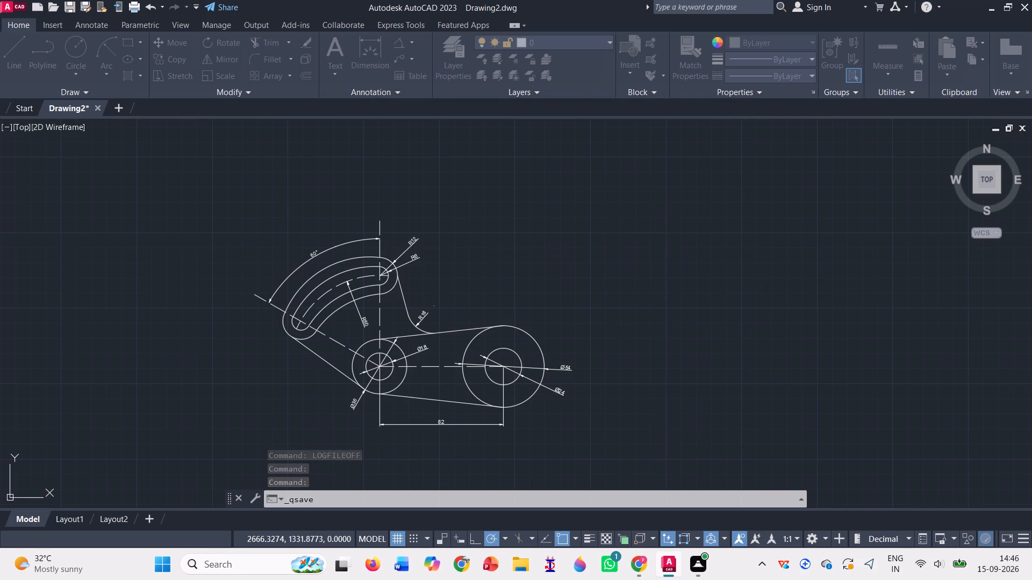
Plot the drawing in landscape with AutoCAD PDF (Smallest File).pc3, saving it in Documents as Curved Slotted Link-Model.pdf.
{"action": "left_click", "coordinate": [133, 7]}
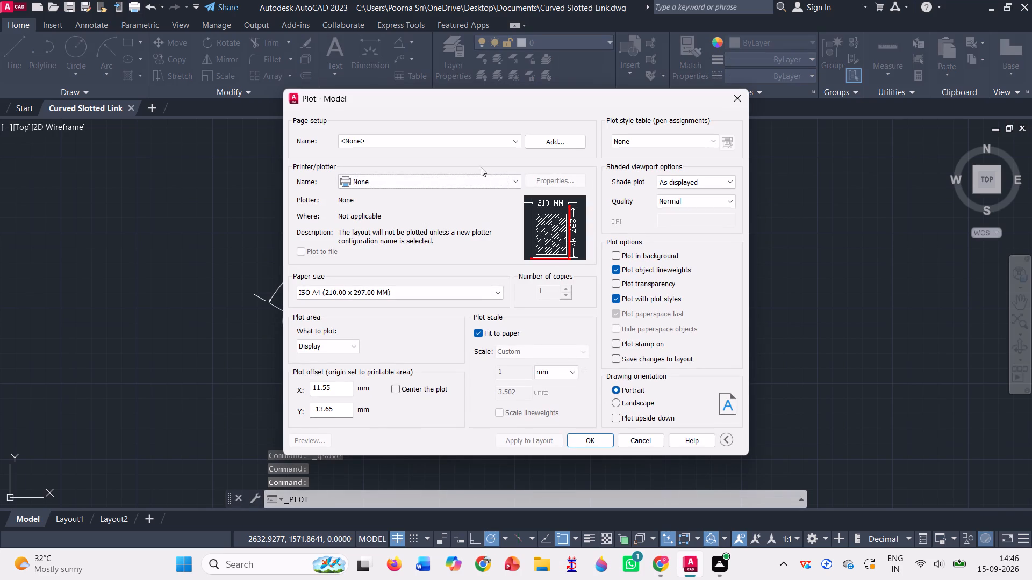
{"action": "left_click", "coordinate": [515, 180]}
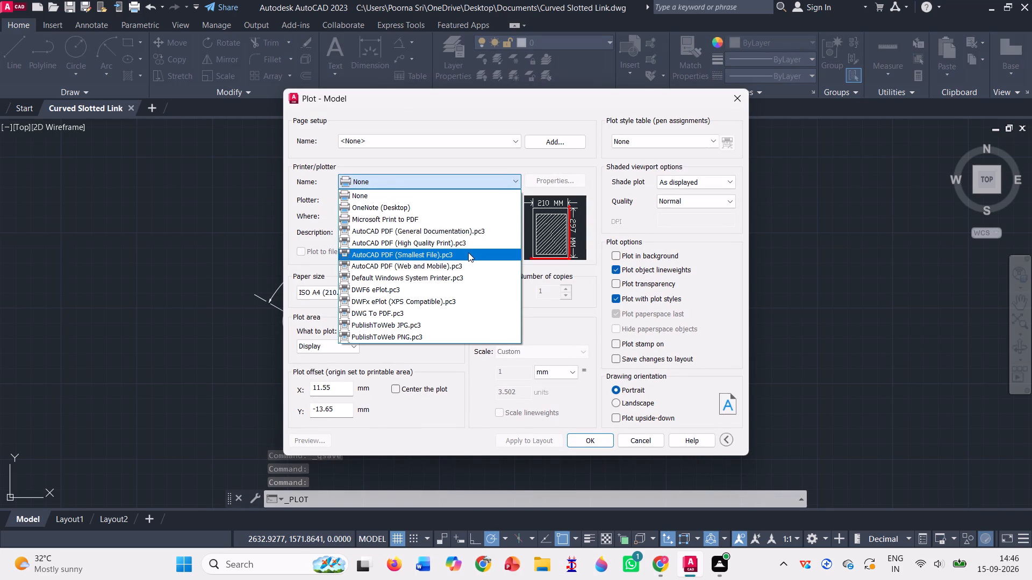
{"action": "left_click", "coordinate": [468, 252]}
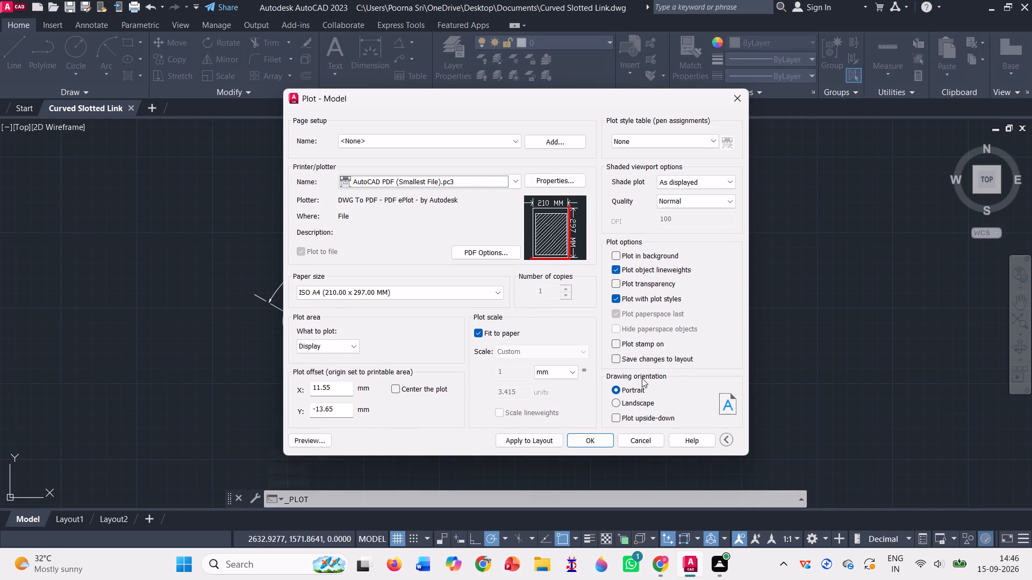
{"action": "left_click", "coordinate": [618, 403]}
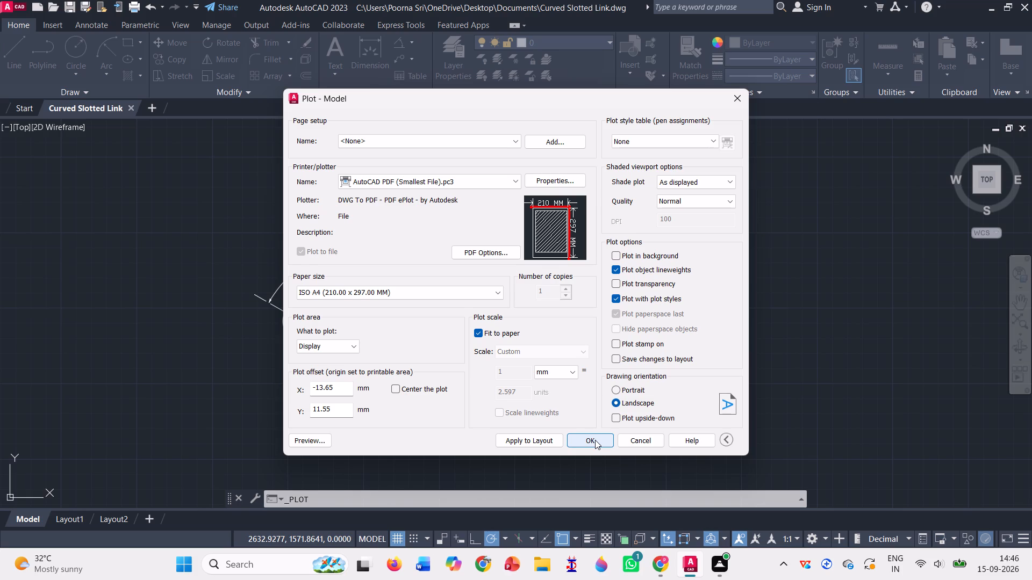
{"action": "left_click", "coordinate": [595, 440]}
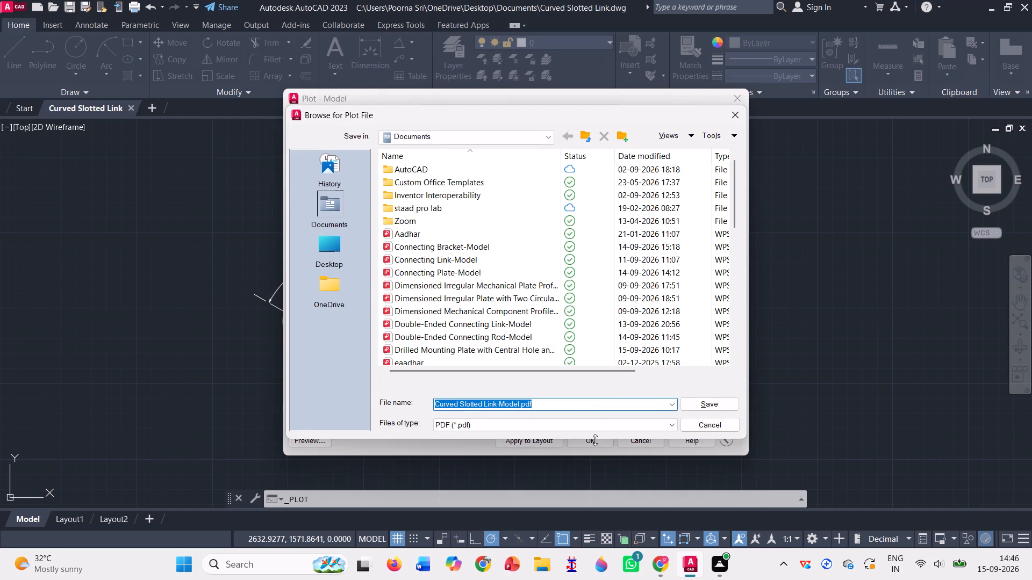
{"action": "left_click", "coordinate": [706, 402]}
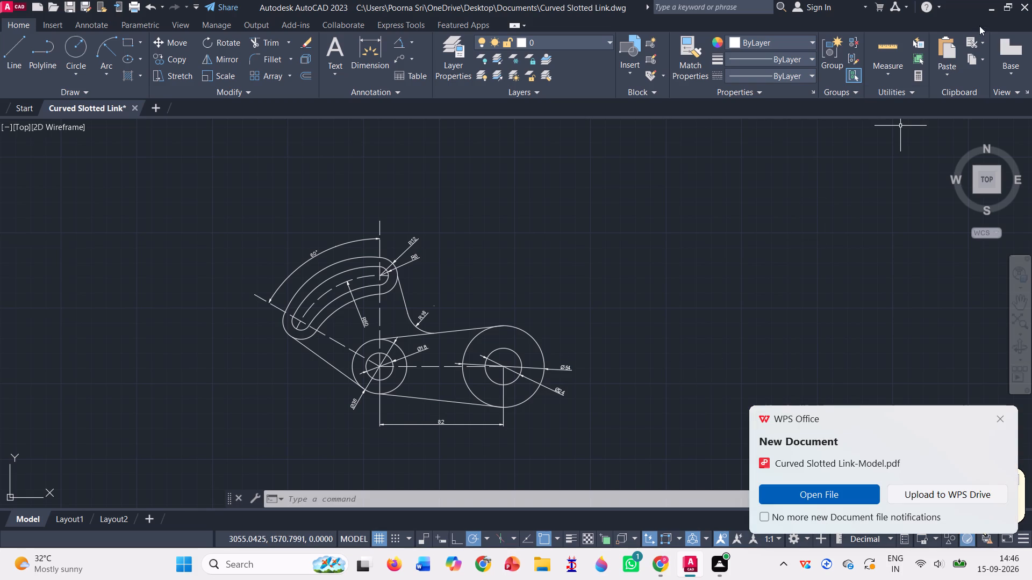
Exit AutoCAD without saving the changes to Curved Slotted Link.dwg.
{"action": "left_click", "coordinate": [1025, 5]}
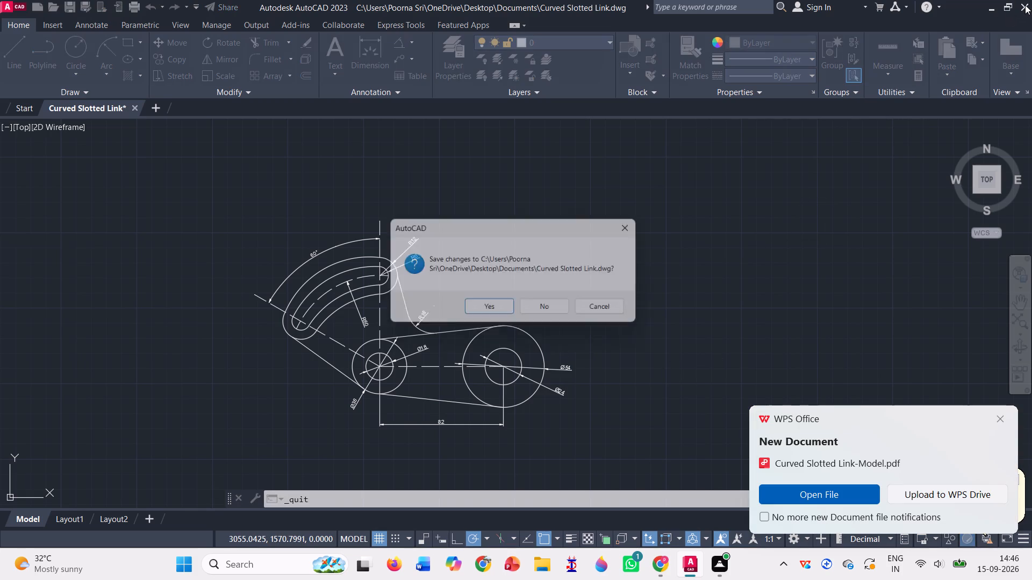
{"action": "left_click", "coordinate": [557, 307]}
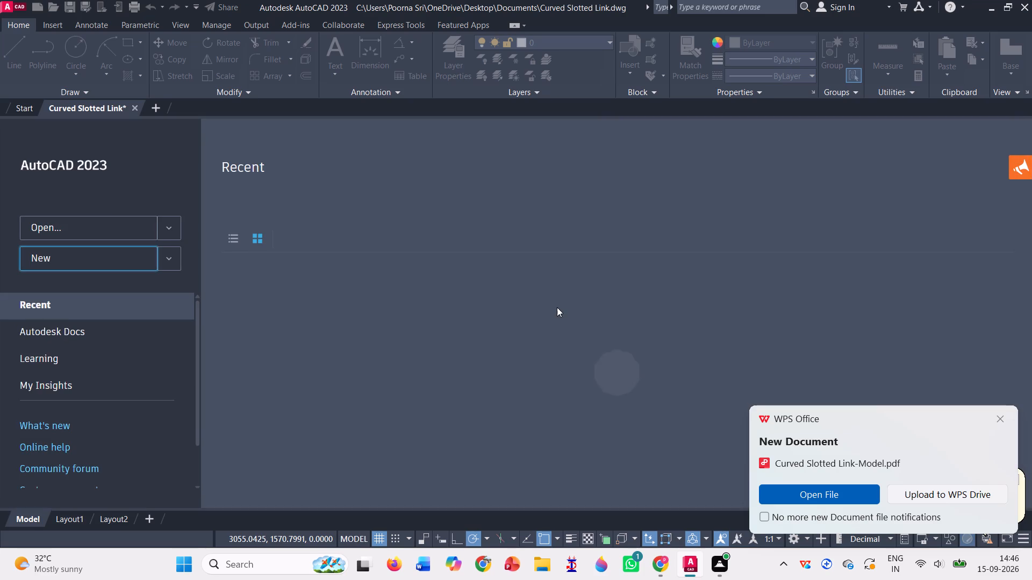